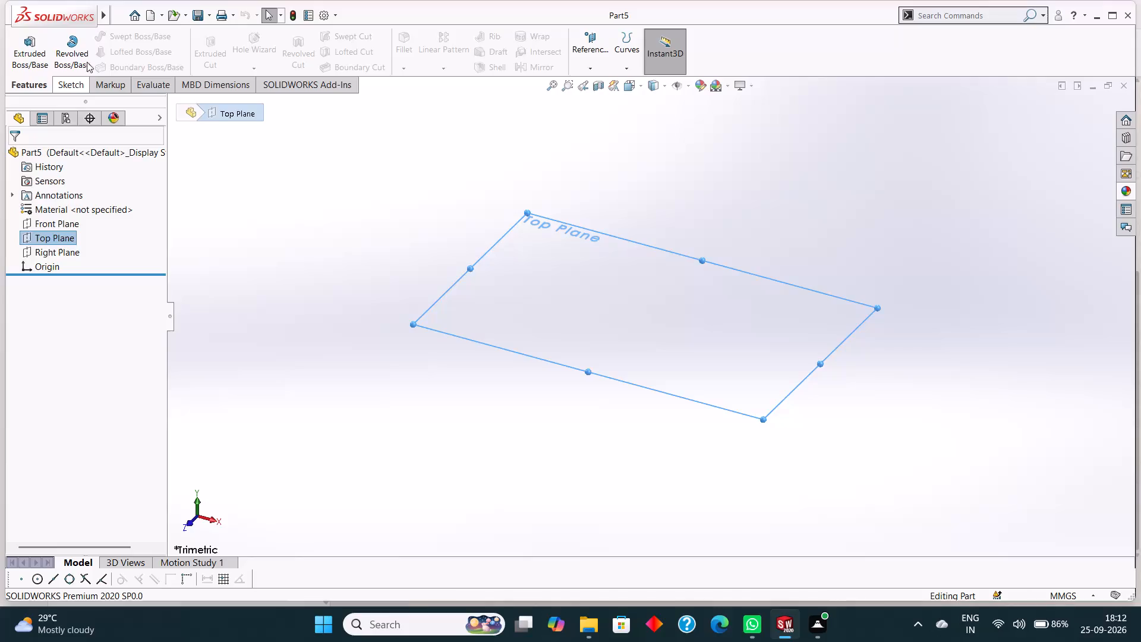
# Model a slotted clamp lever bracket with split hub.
# Sketch two concentric circles centred on the origin of the Top Plane, with radii of 15 mm and 25 mm.
pyautogui.click(78, 81)
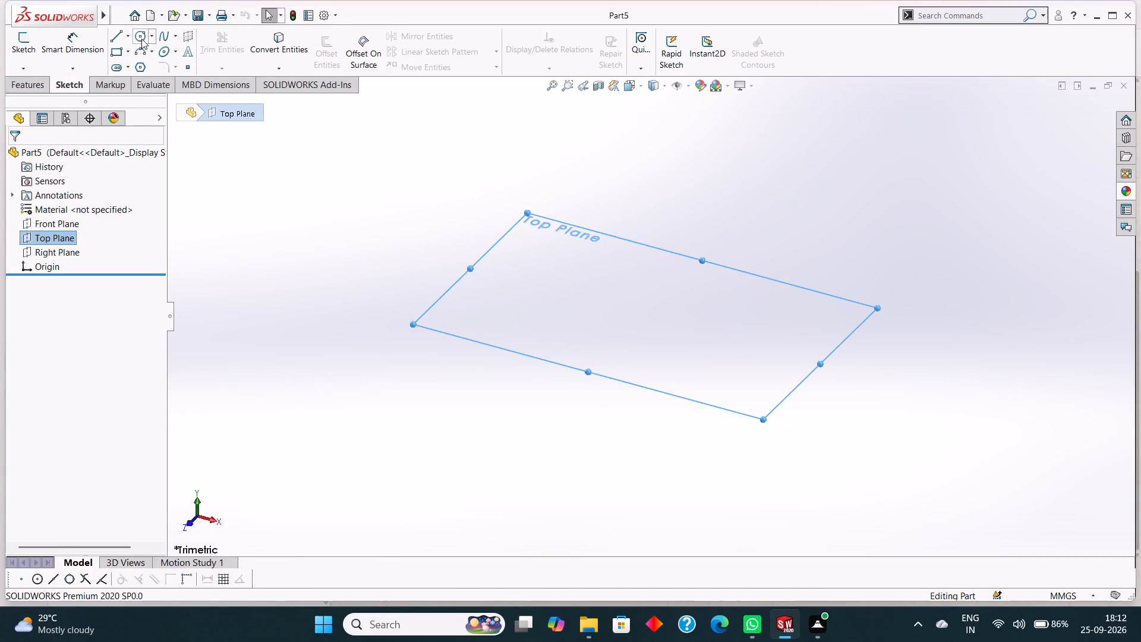
pyautogui.click(141, 39)
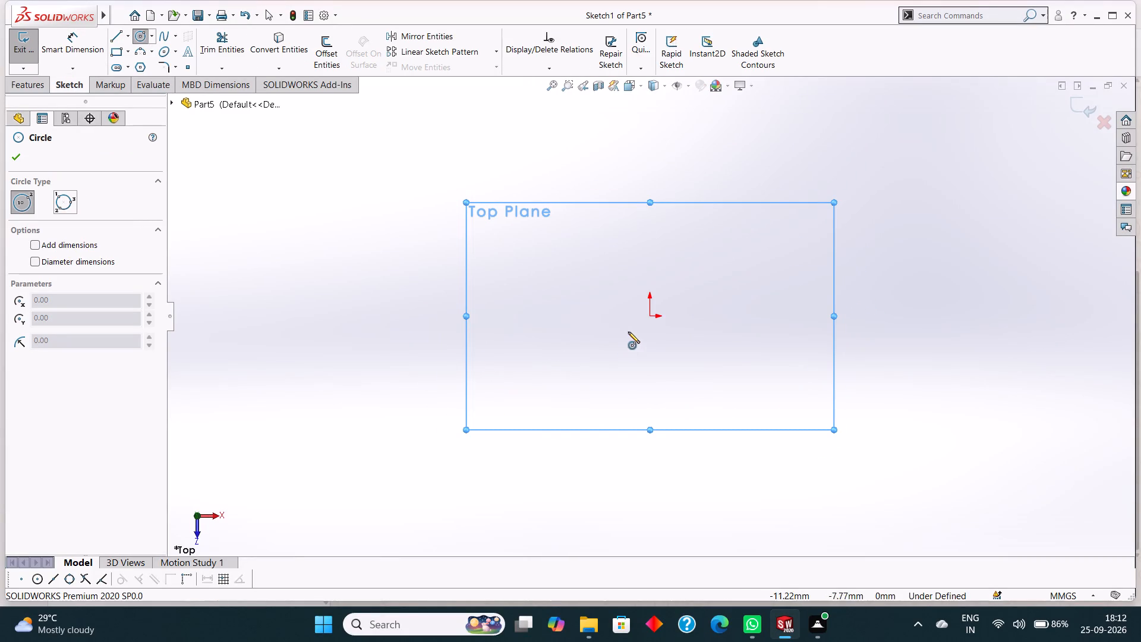
pyautogui.click(648, 316)
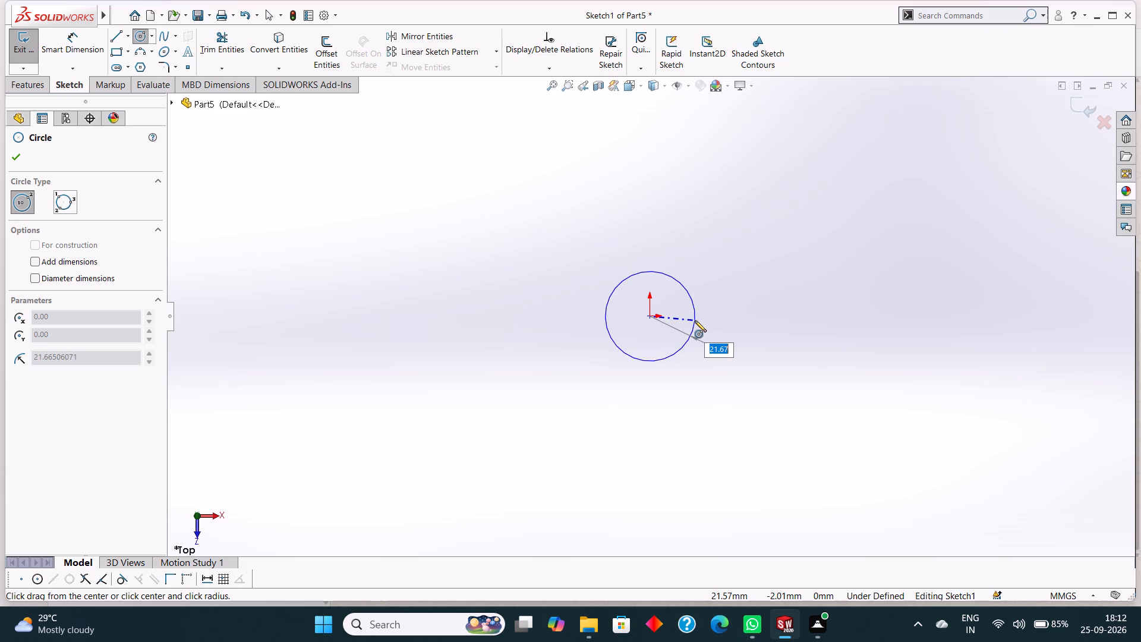
pyautogui.write('15')
pyautogui.press('Return')
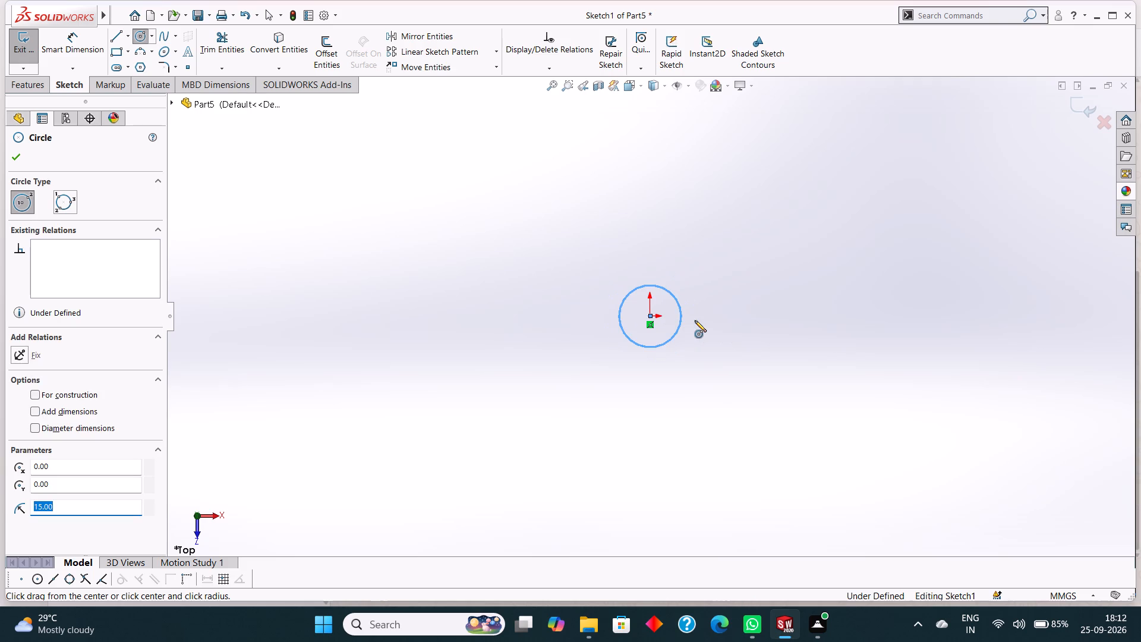
pyautogui.click(649, 316)
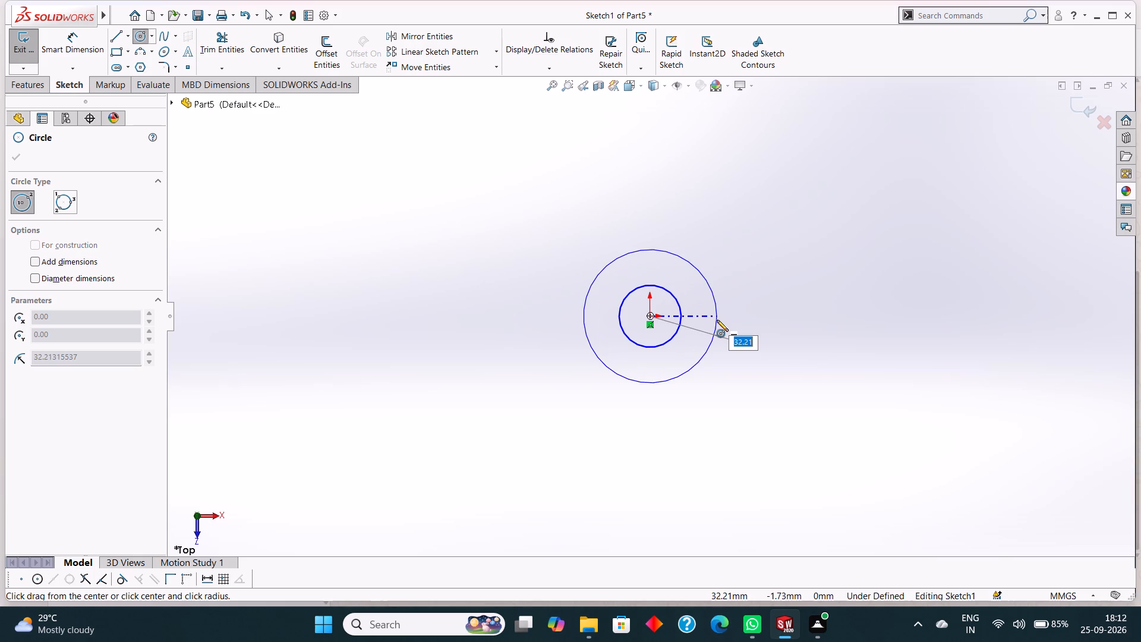
pyautogui.write('25')
pyautogui.press('Return')
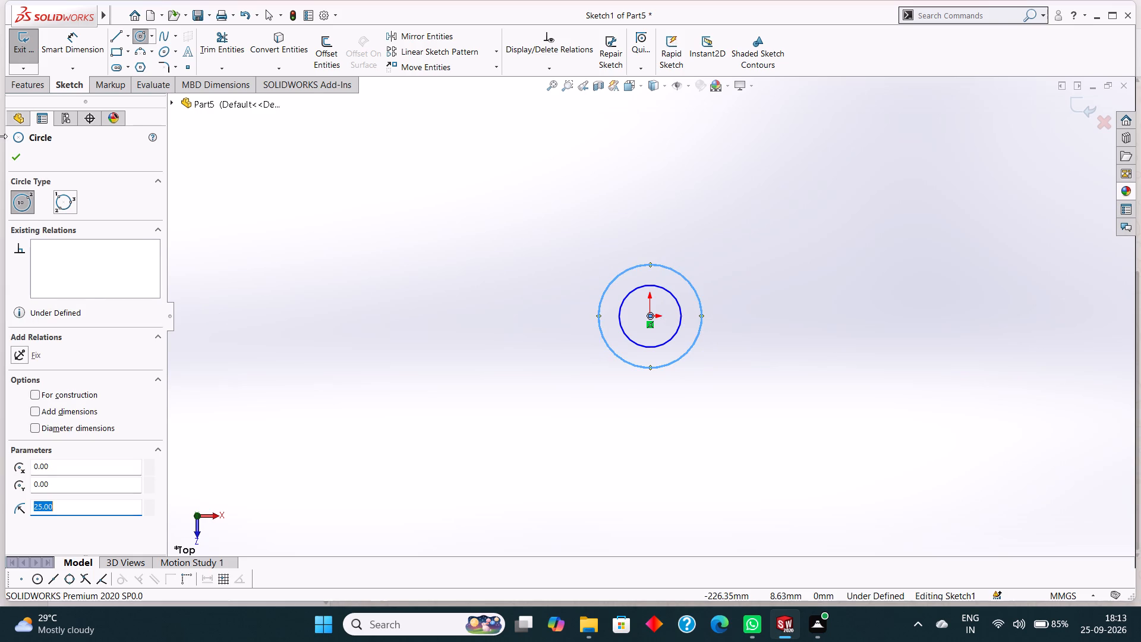
pyautogui.click(11, 162)
# Add diameter dimensions of 30 mm to the inner circle and 50 mm to the outer circle.
pyautogui.moveTo(49, 54); pyautogui.dragTo(53, 43)
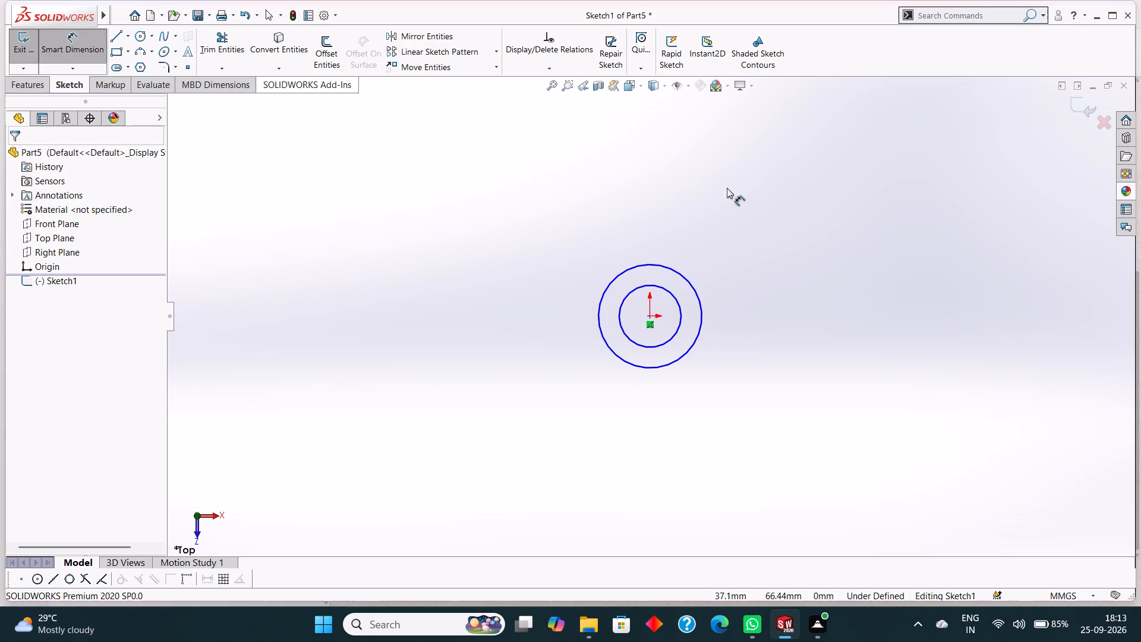
pyautogui.click(669, 292)
pyautogui.click(766, 298)
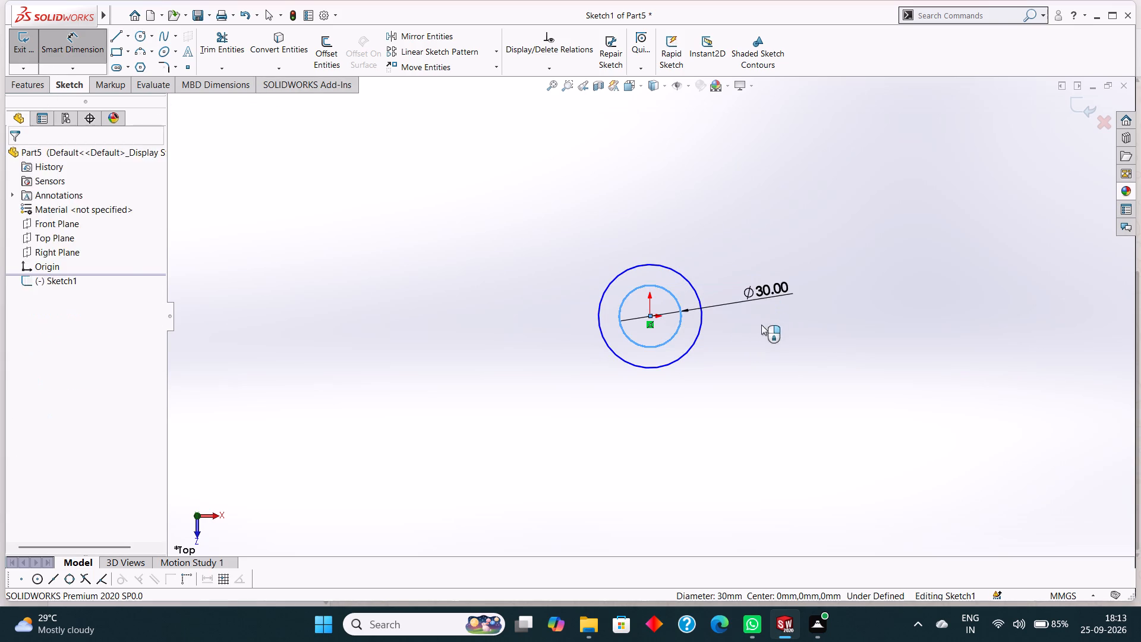
pyautogui.click(718, 282)
pyautogui.click(677, 273)
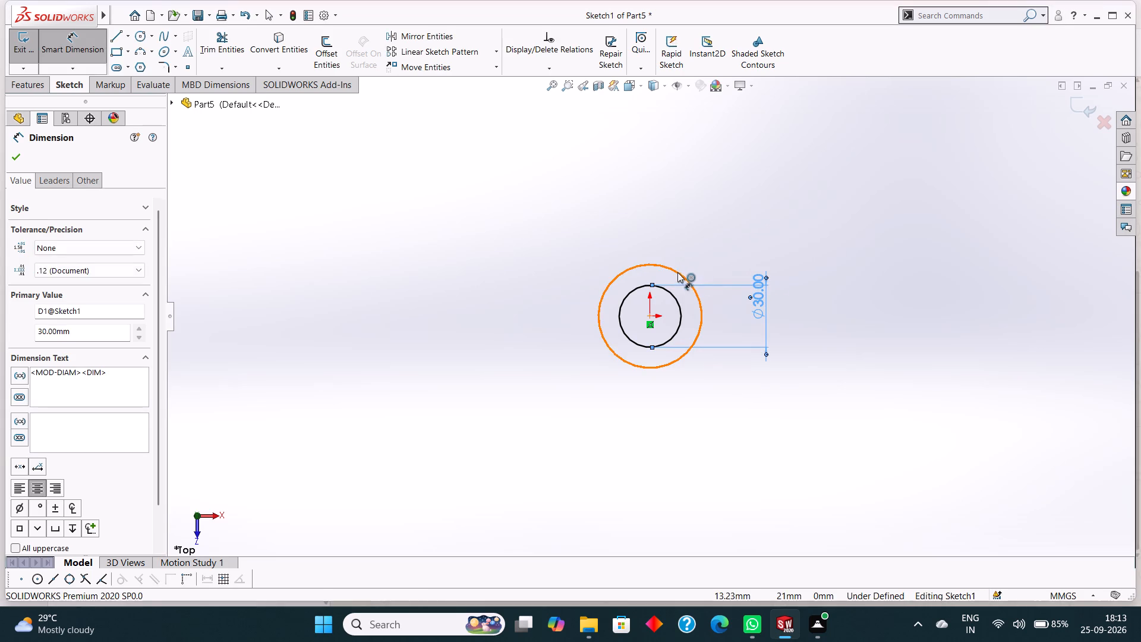
pyautogui.click(825, 285)
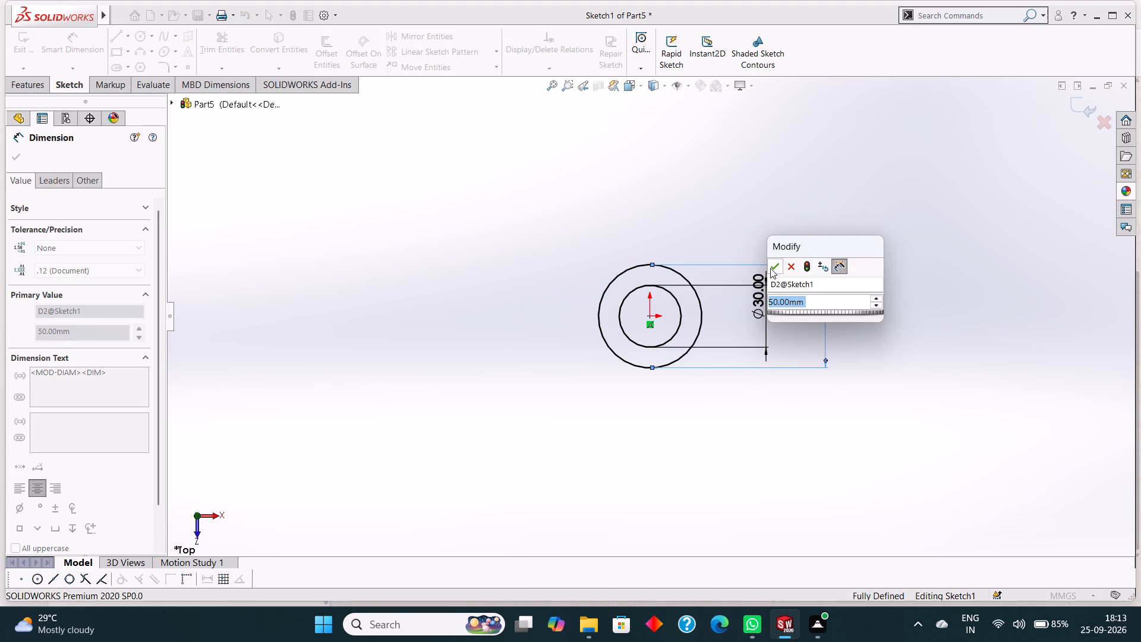
pyautogui.click(774, 265)
pyautogui.click(20, 158)
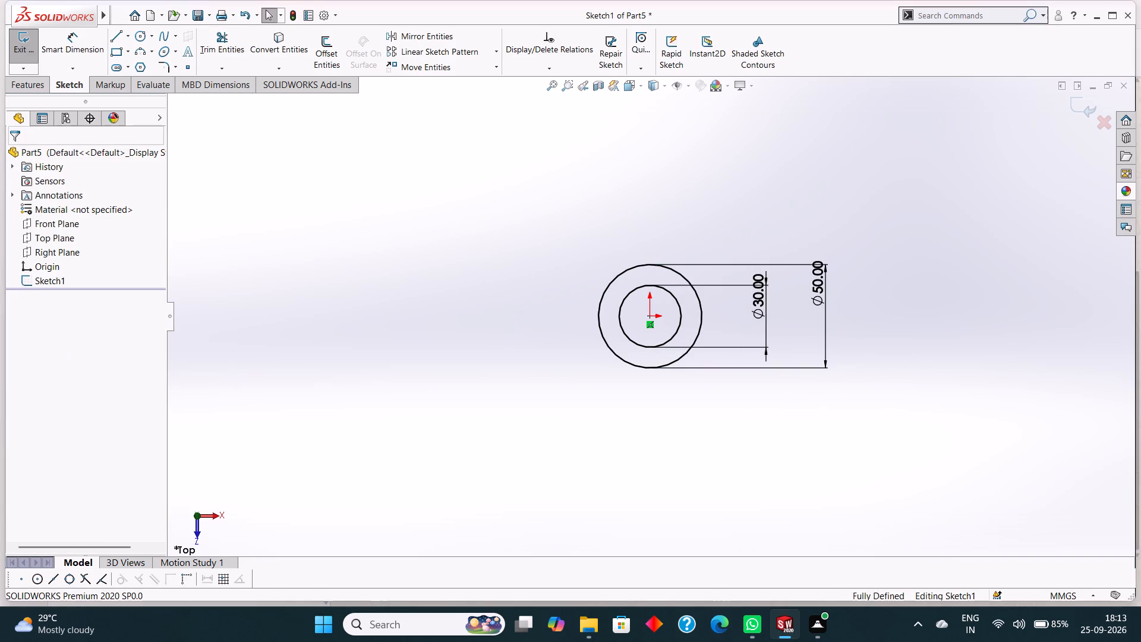
# Extrude the ring profile between the two circles as a boss with a blind depth of 45 mm.
pyautogui.click(36, 89)
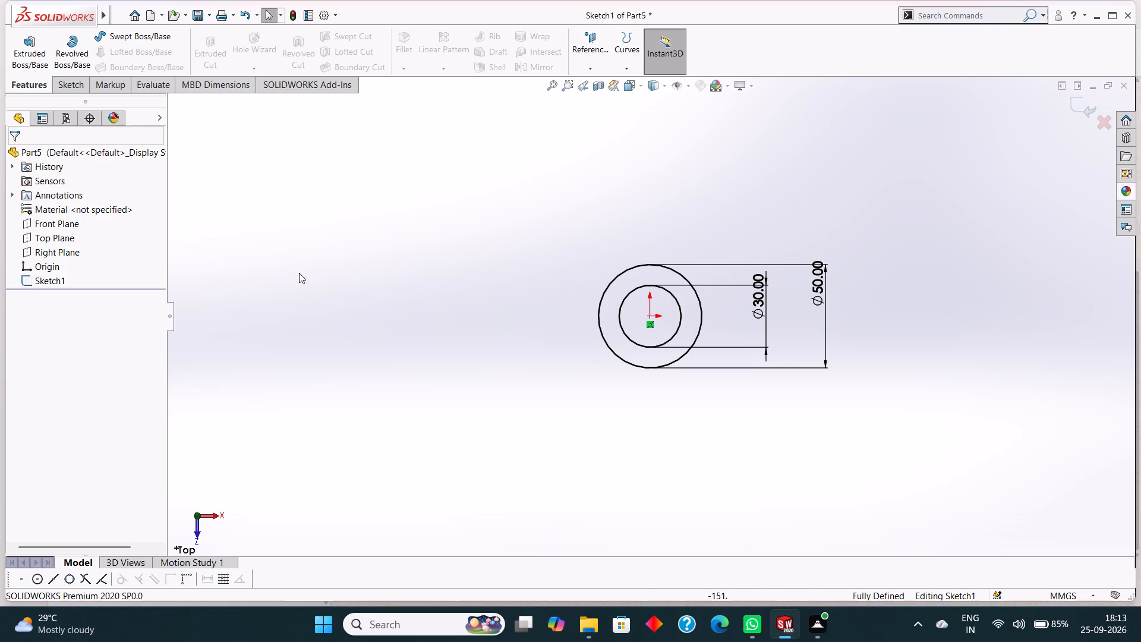
pyautogui.click(73, 87)
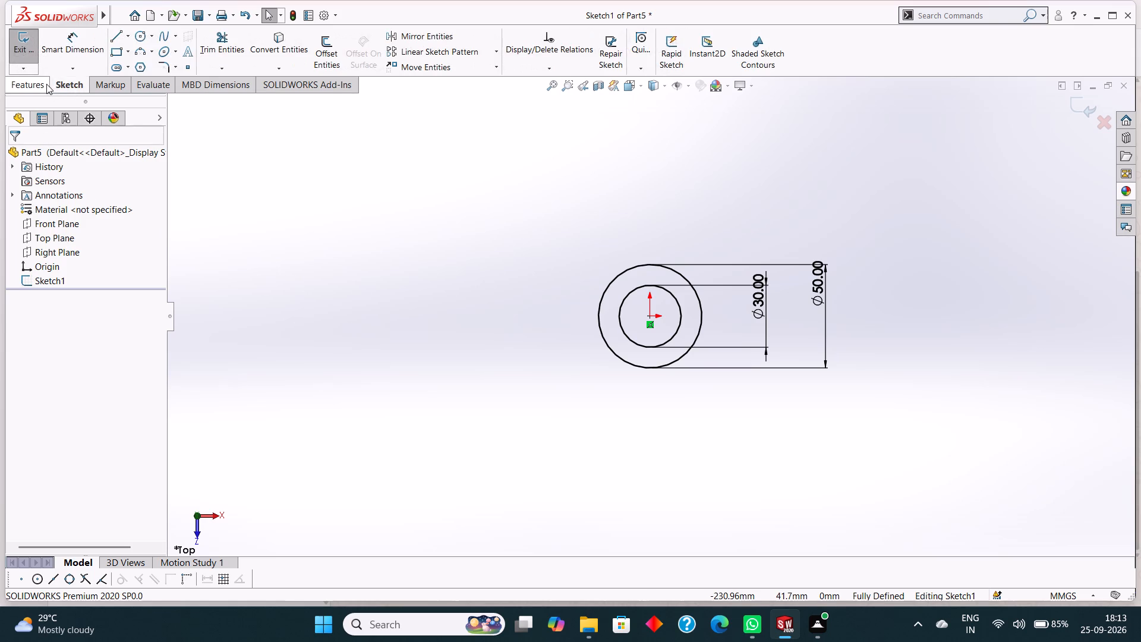
pyautogui.click(46, 84)
pyautogui.click(27, 48)
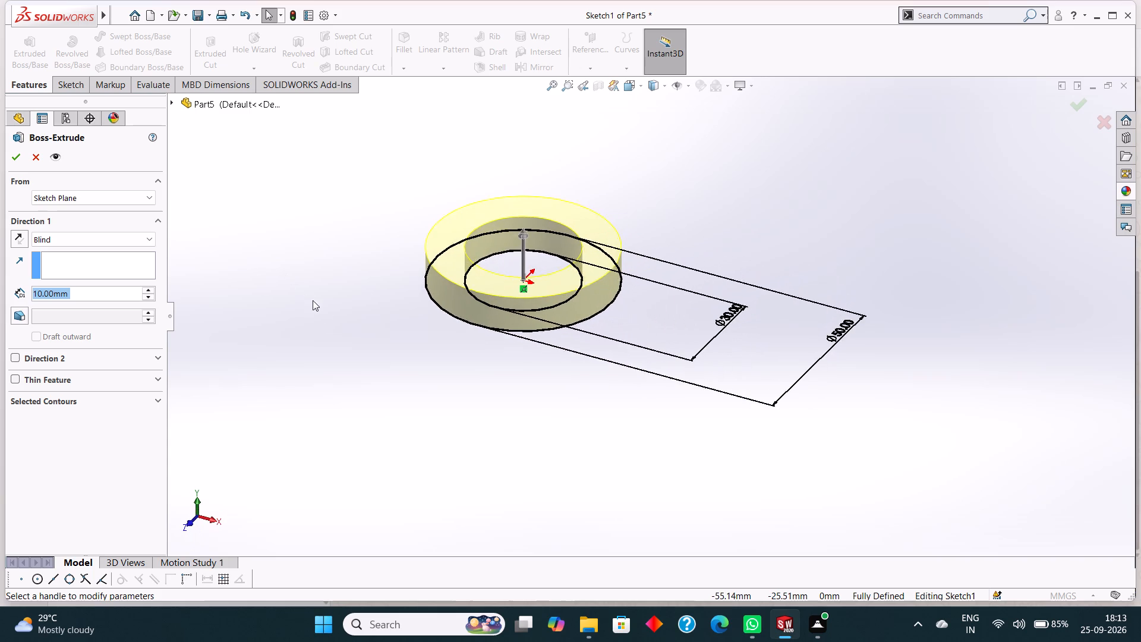
pyautogui.write('45')
pyautogui.press('Return')
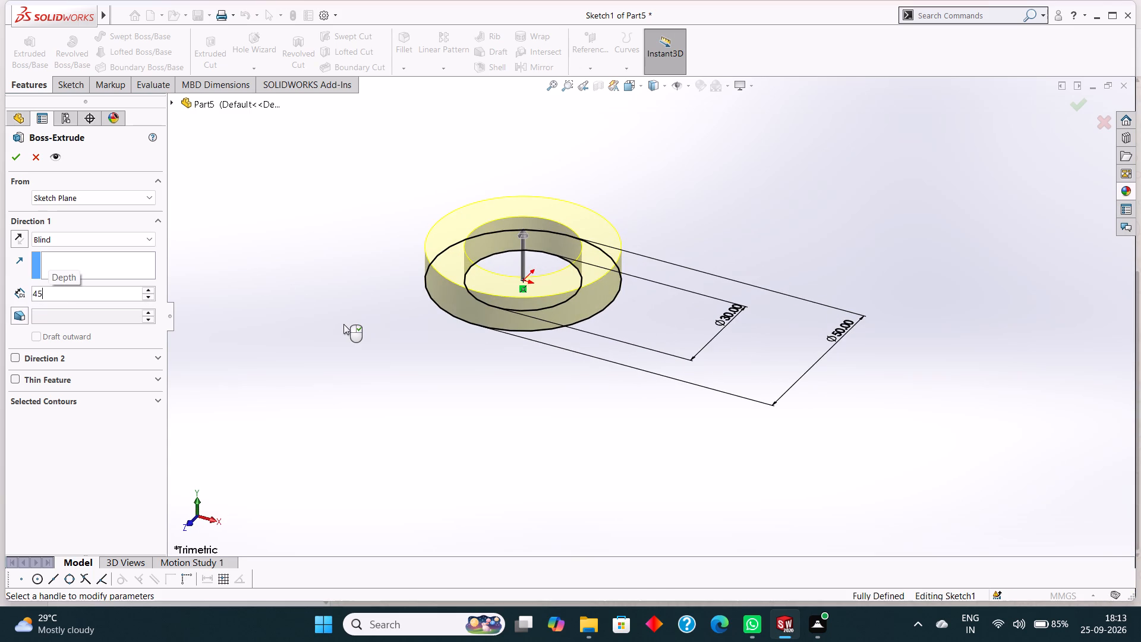
pyautogui.click(17, 160)
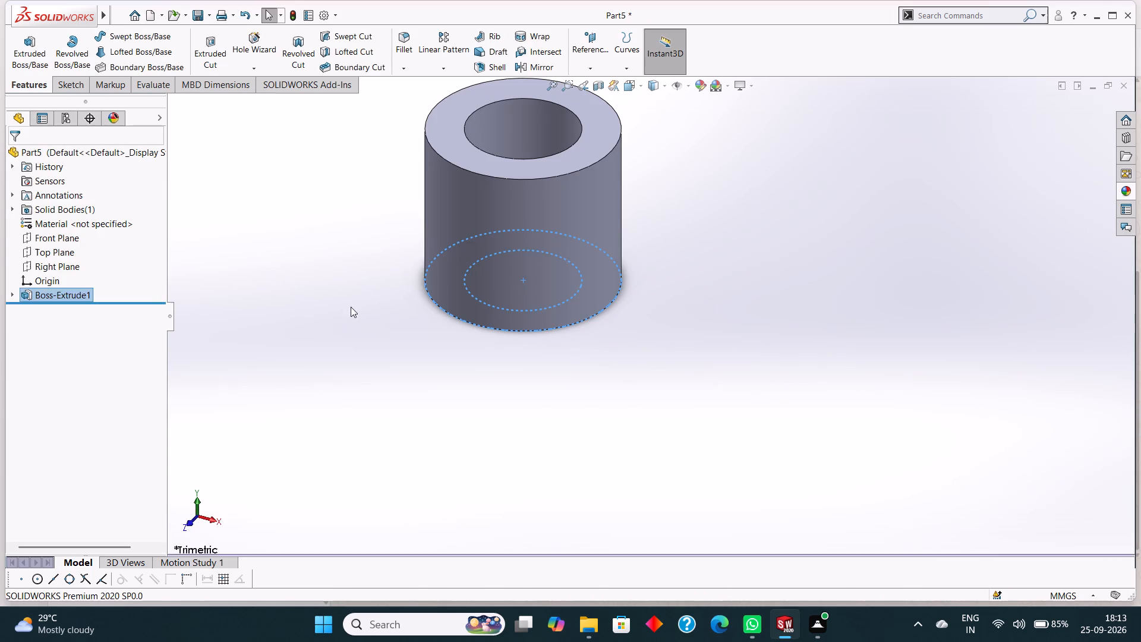
pyautogui.click(351, 307)
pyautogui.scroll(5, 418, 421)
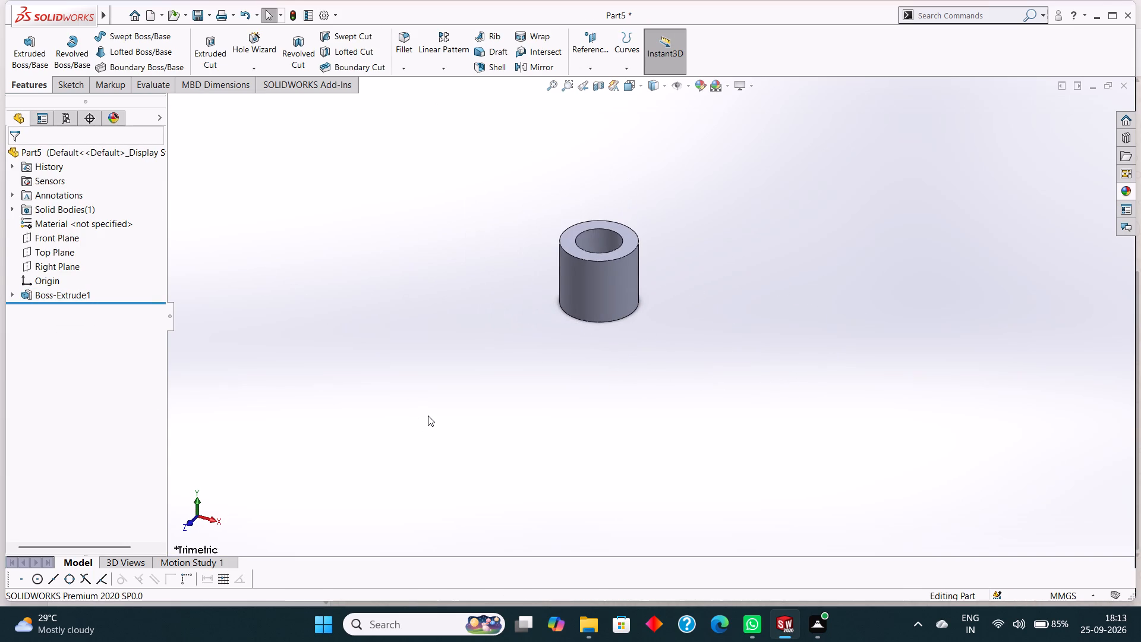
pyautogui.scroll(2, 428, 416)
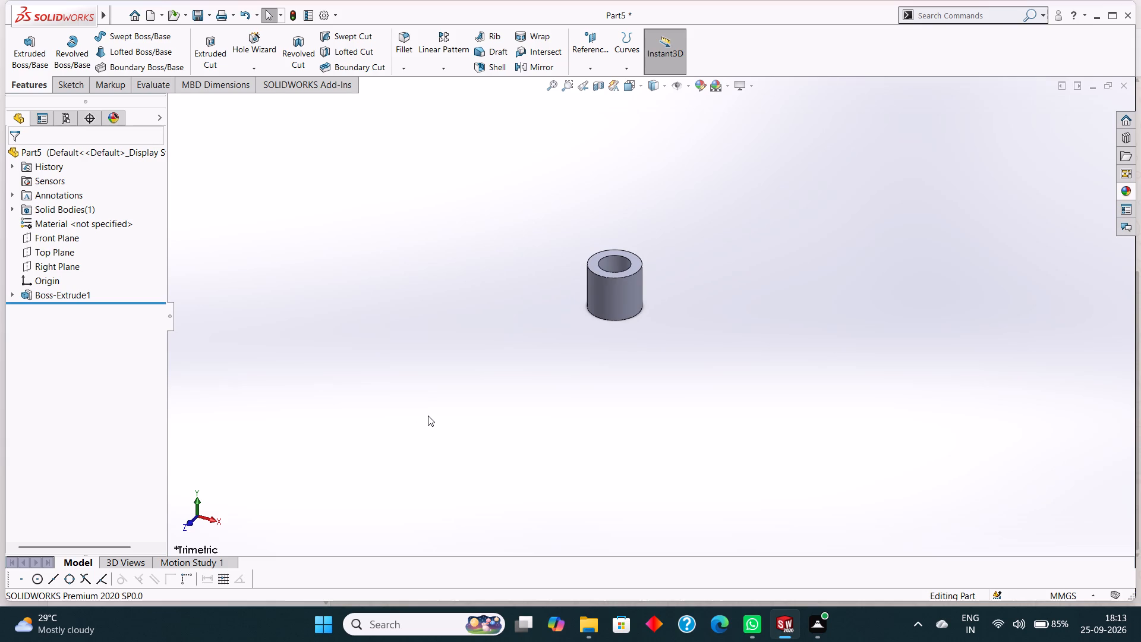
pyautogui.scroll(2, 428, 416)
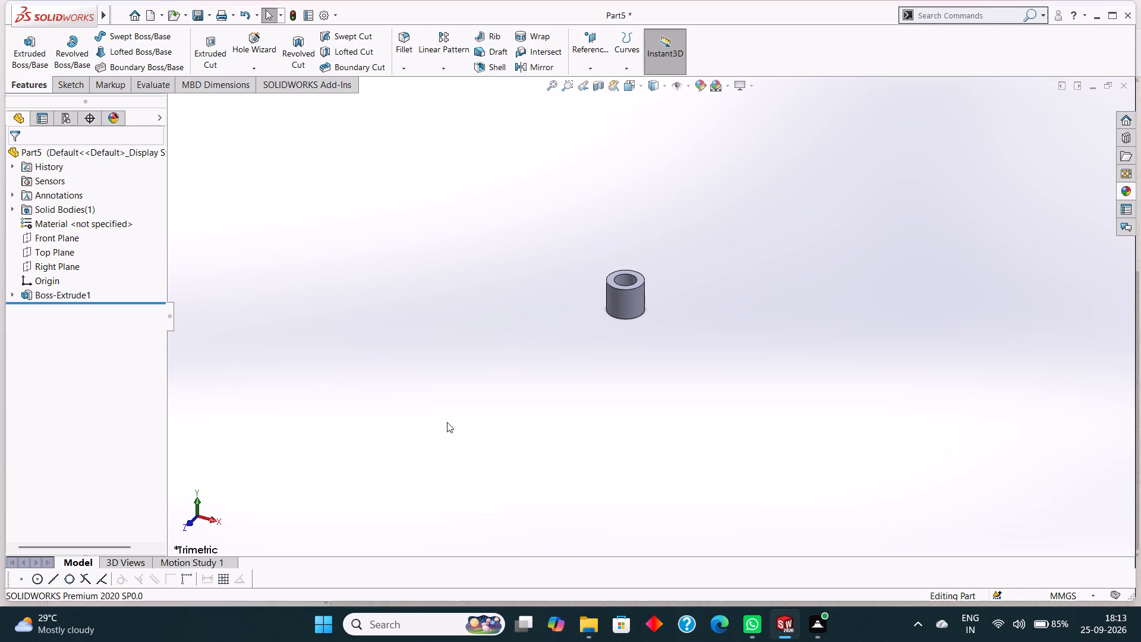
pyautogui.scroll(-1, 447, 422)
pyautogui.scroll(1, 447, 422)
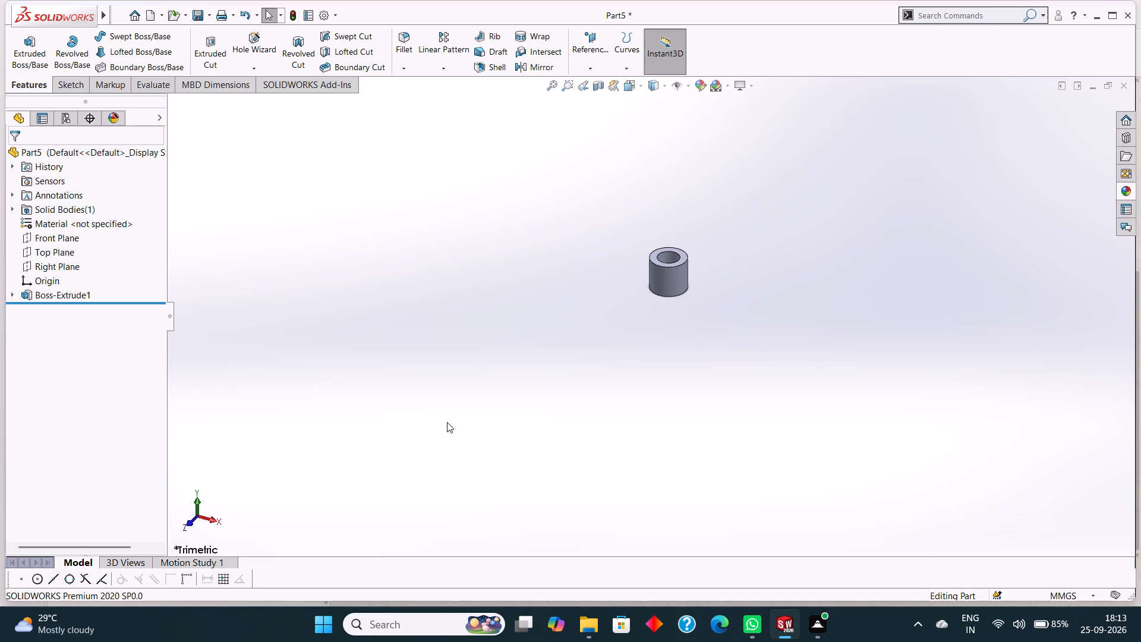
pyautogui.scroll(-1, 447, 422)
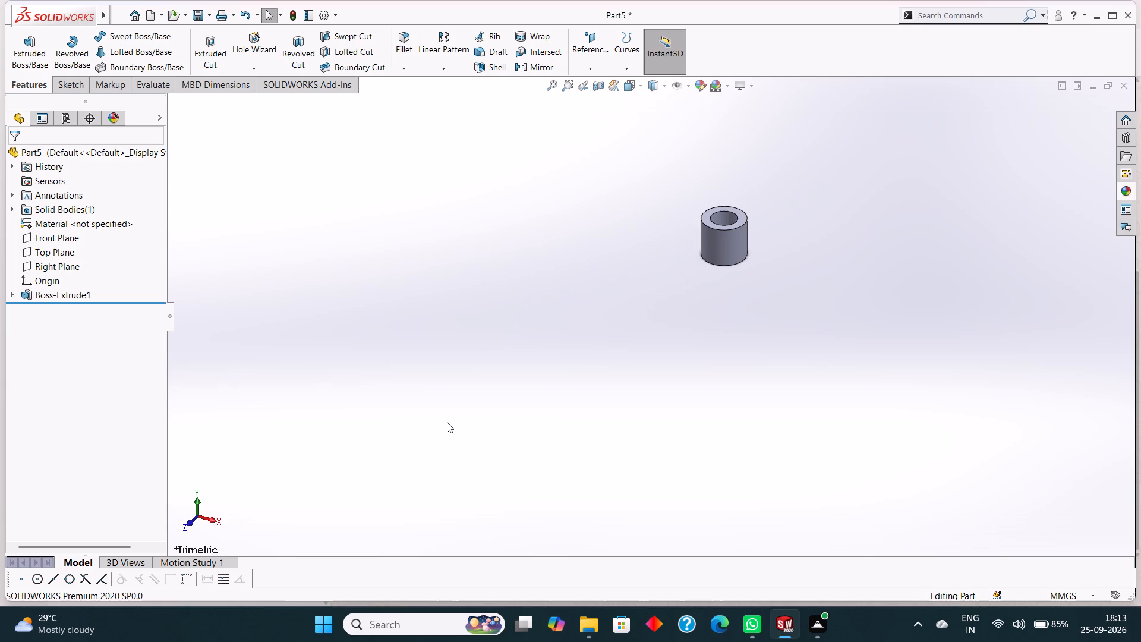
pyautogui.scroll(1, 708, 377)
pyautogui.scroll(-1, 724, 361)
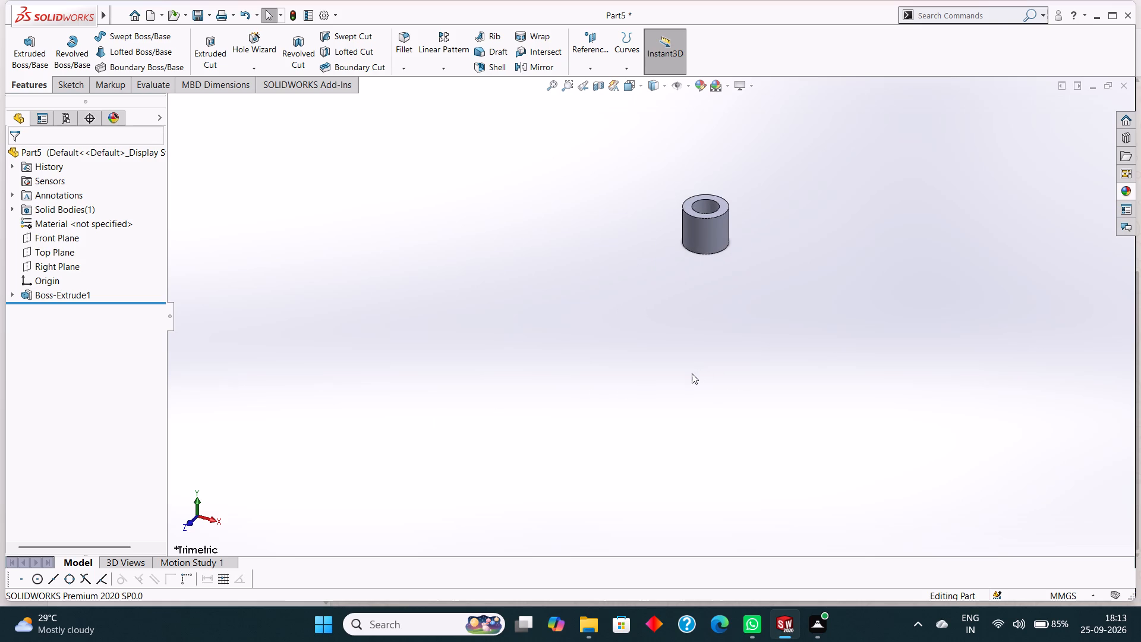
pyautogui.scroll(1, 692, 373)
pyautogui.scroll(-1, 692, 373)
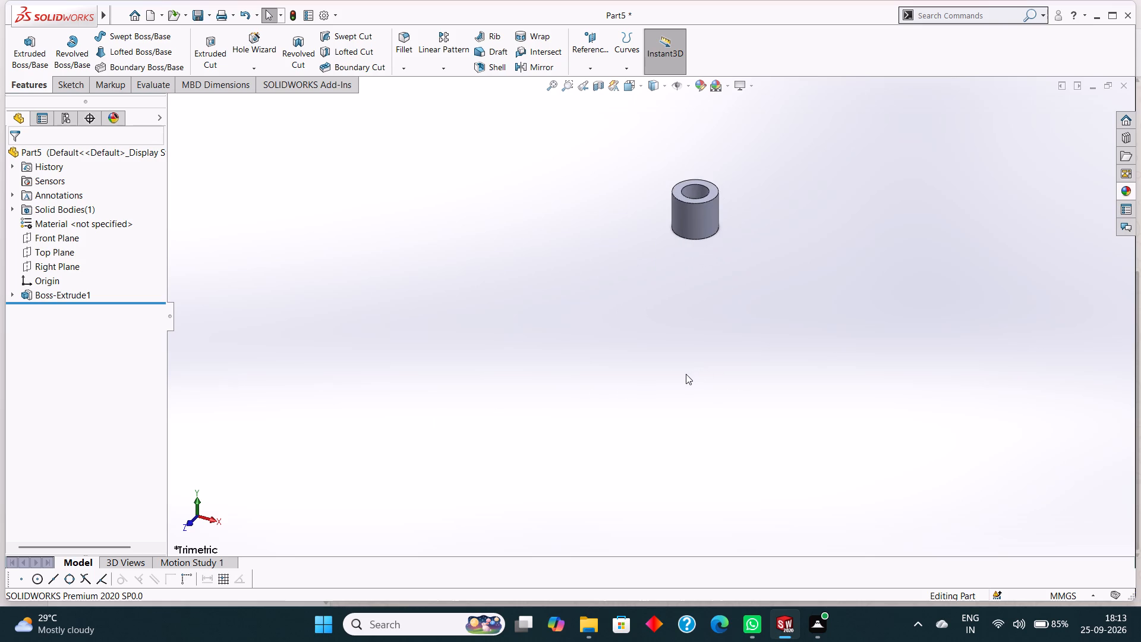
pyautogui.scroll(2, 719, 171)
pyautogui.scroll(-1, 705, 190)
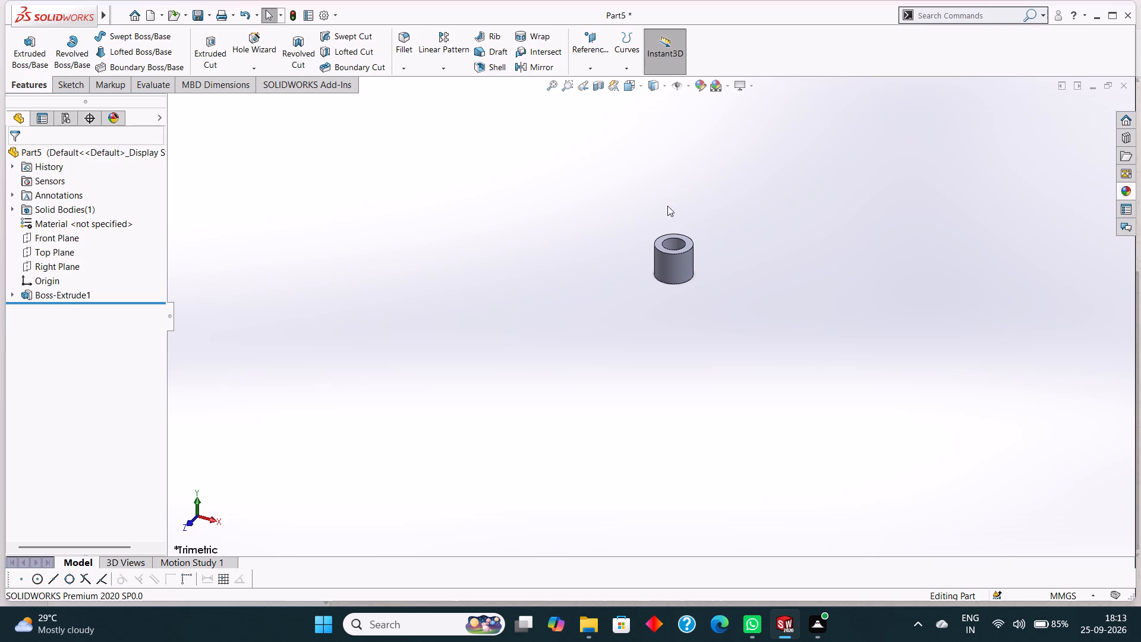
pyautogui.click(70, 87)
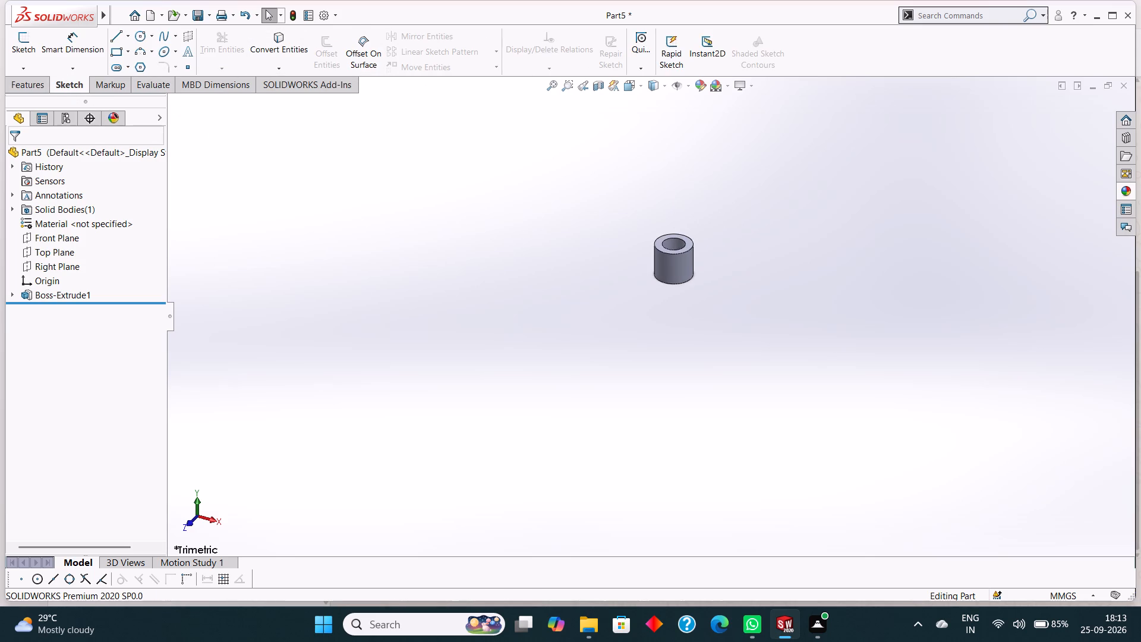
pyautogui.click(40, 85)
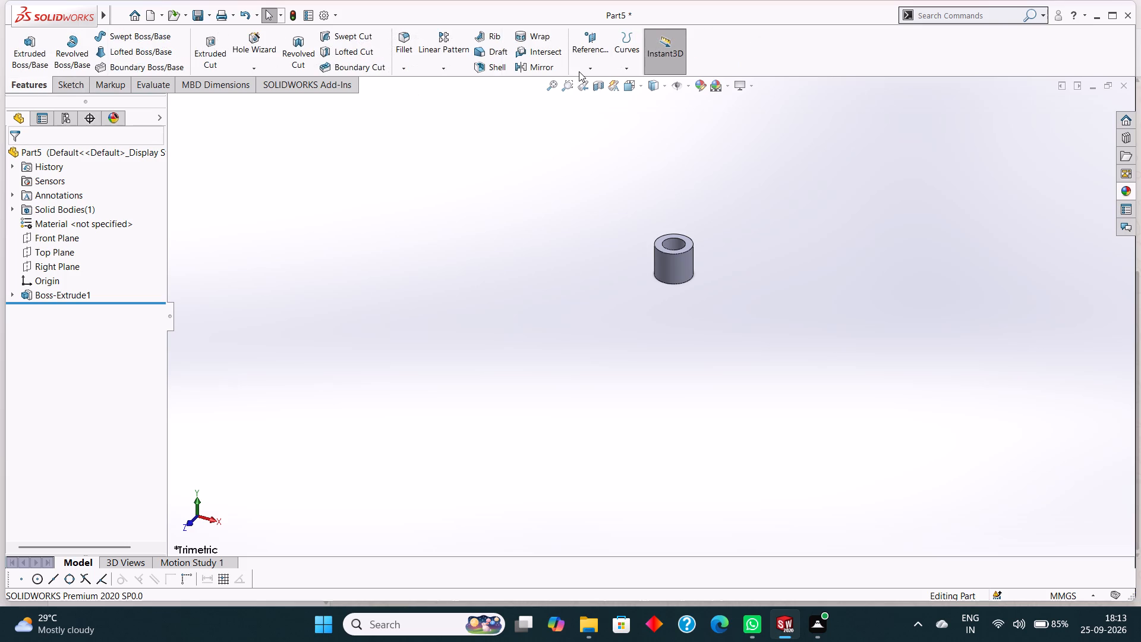
# Start a reference plane parallel to the Top Plane with an offset distance of 29 mm.
pyautogui.click(582, 70)
pyautogui.click(593, 81)
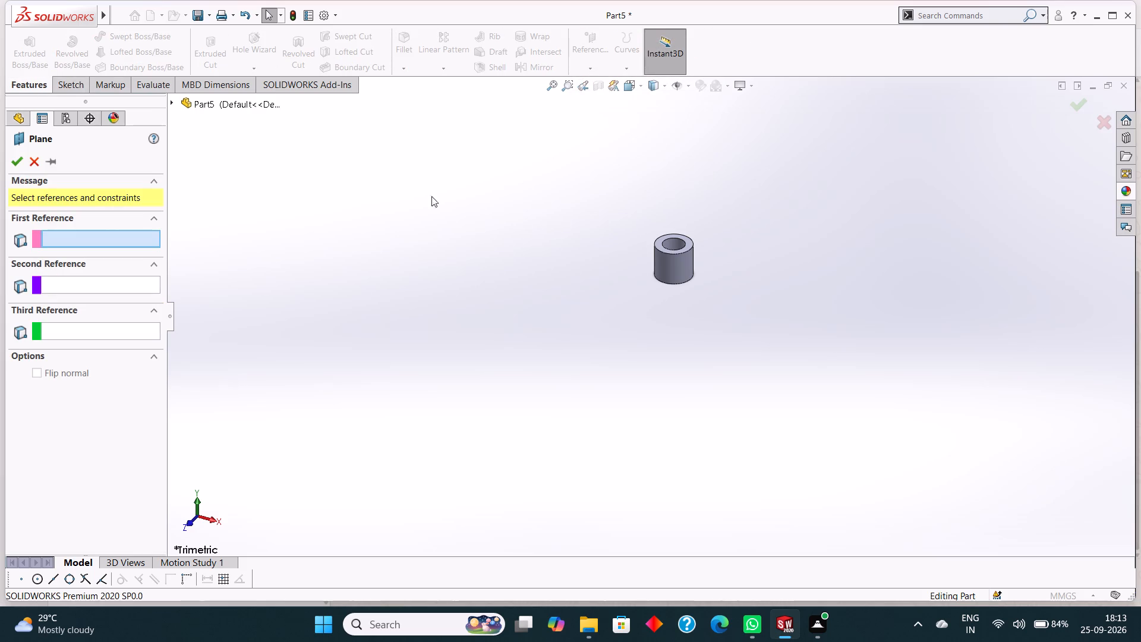
pyautogui.click(172, 100)
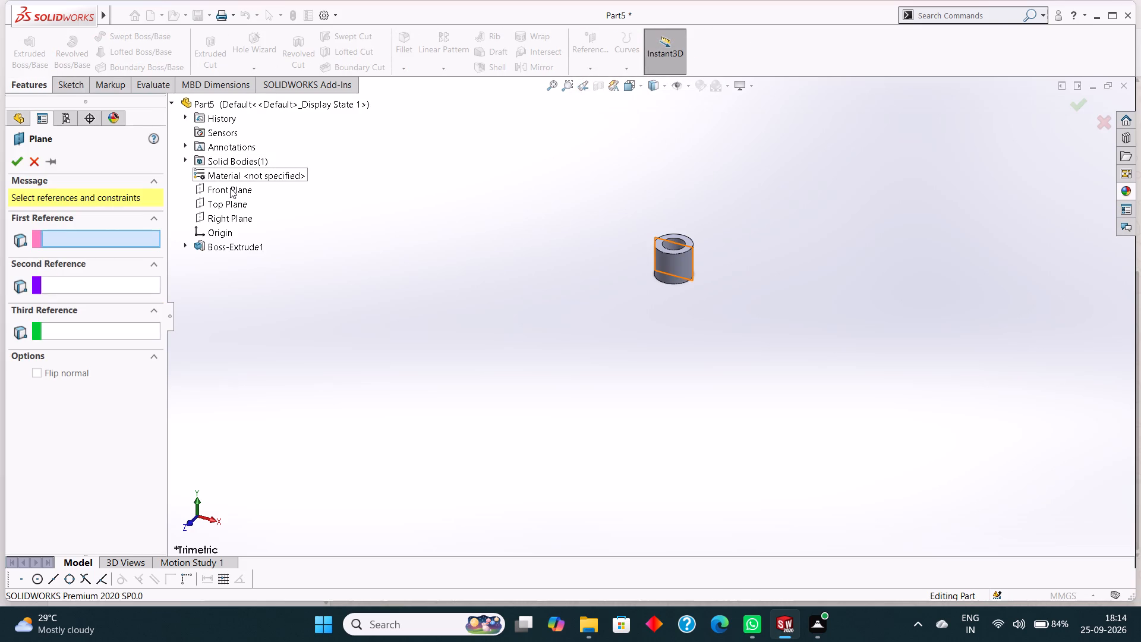
pyautogui.click(232, 202)
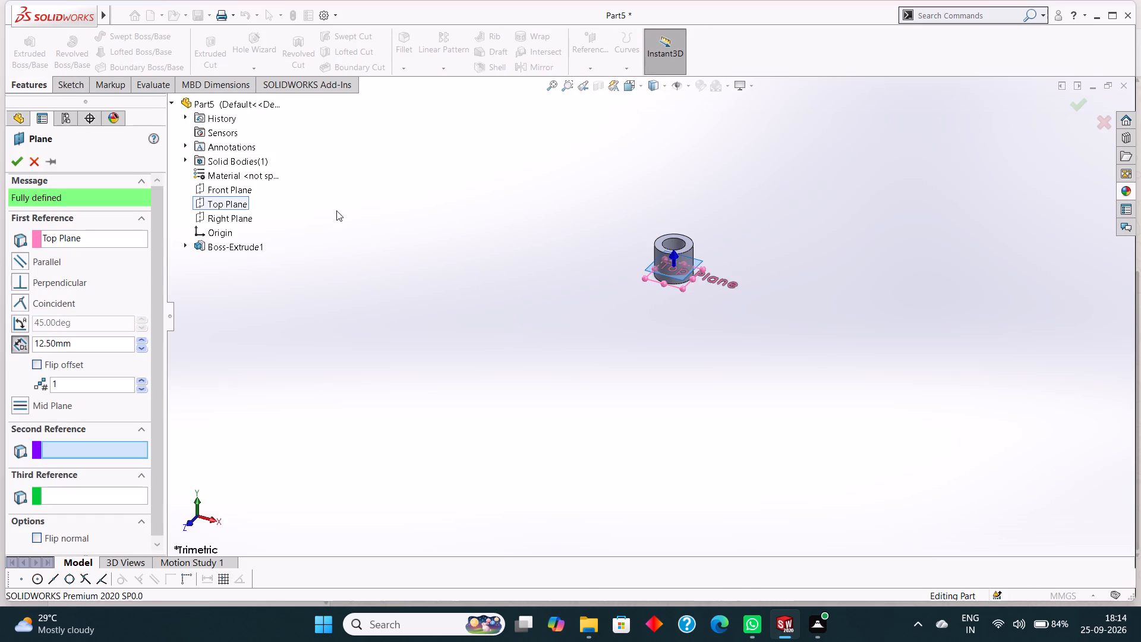
pyautogui.scroll(2, 559, 238)
pyautogui.scroll(-1, 484, 266)
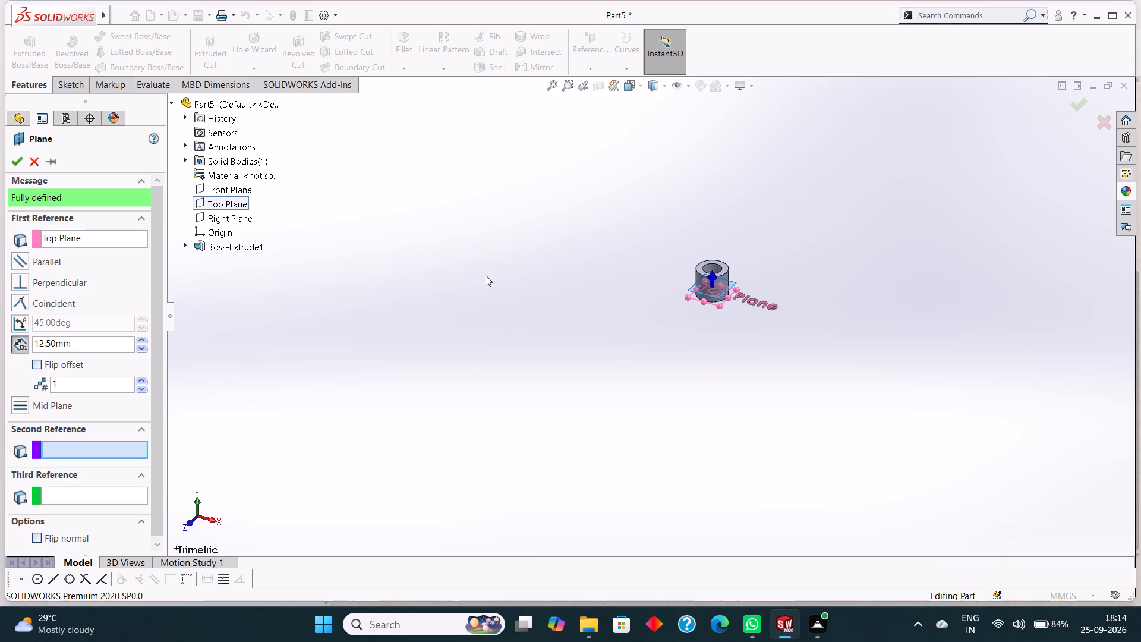
pyautogui.scroll(-2, 513, 278)
pyautogui.scroll(2, 580, 278)
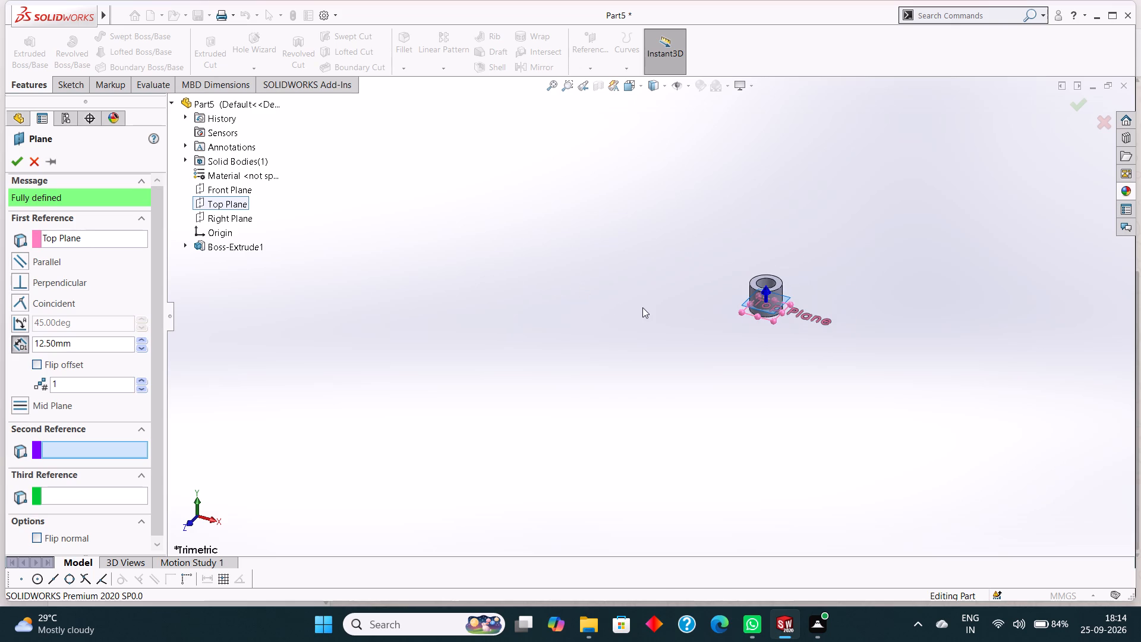
pyautogui.scroll(2, 642, 307)
pyautogui.scroll(-7, 715, 313)
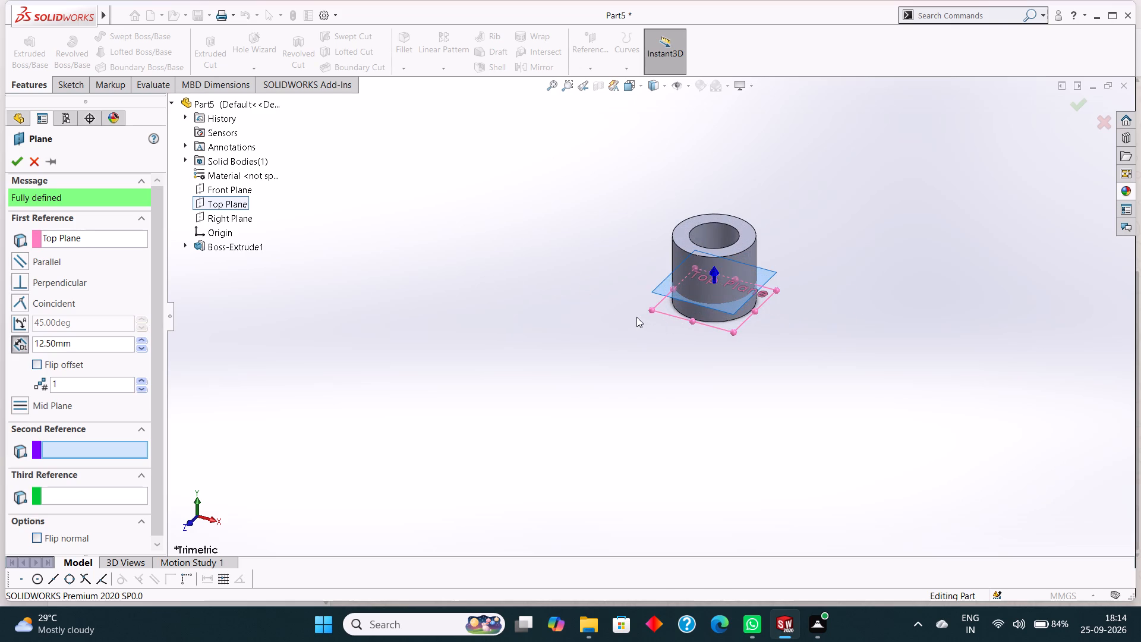
pyautogui.scroll(-1, 636, 317)
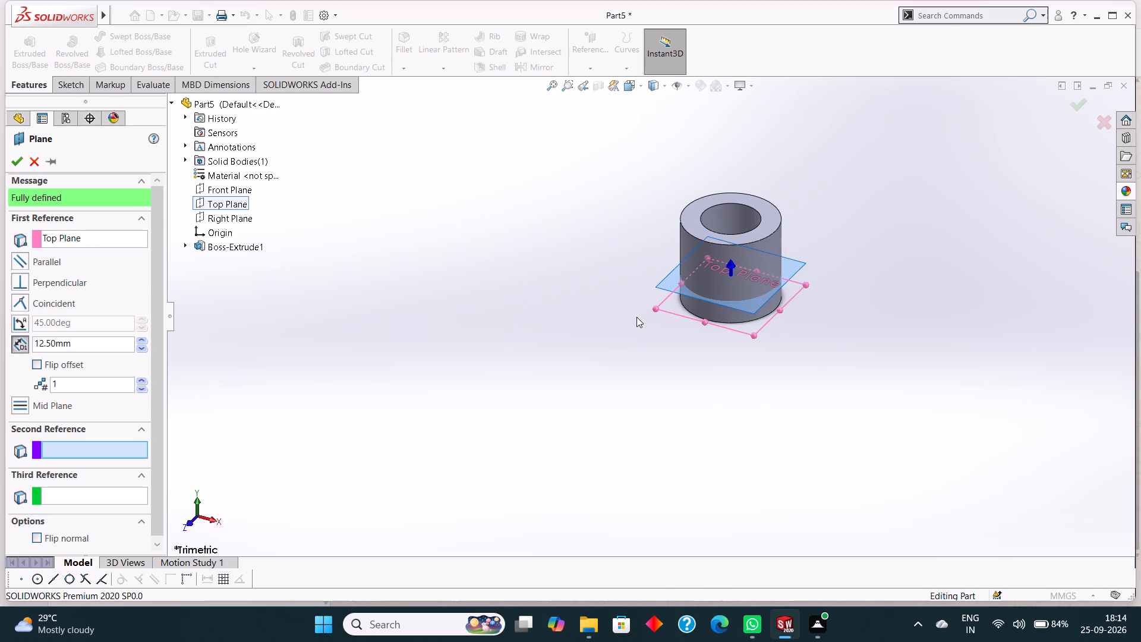
pyautogui.scroll(1, 636, 317)
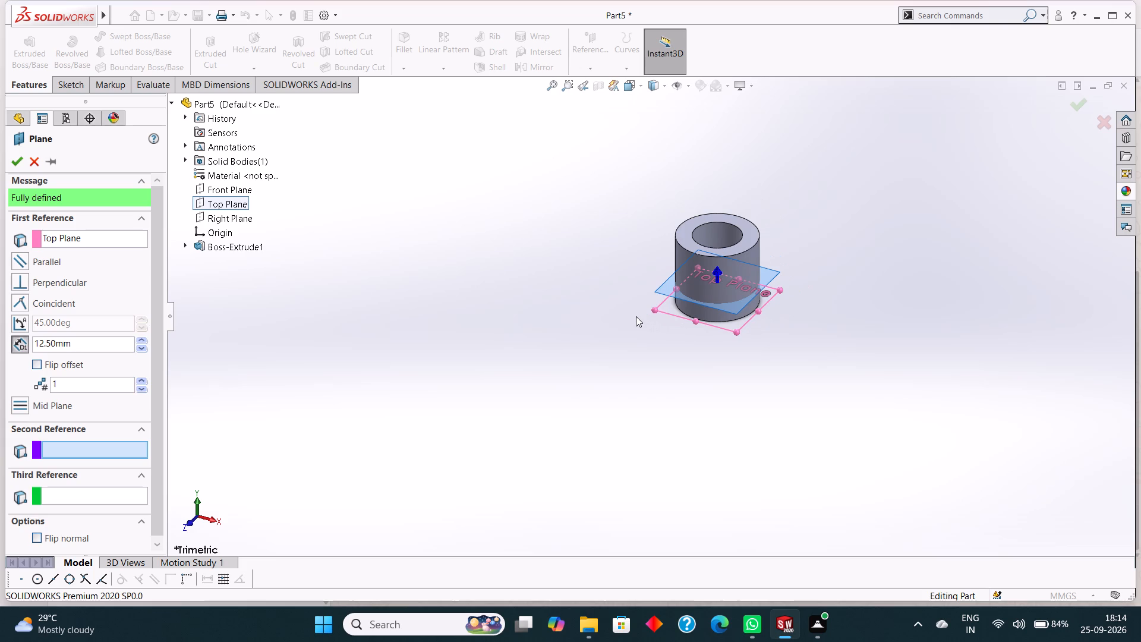
pyautogui.scroll(1, 635, 314)
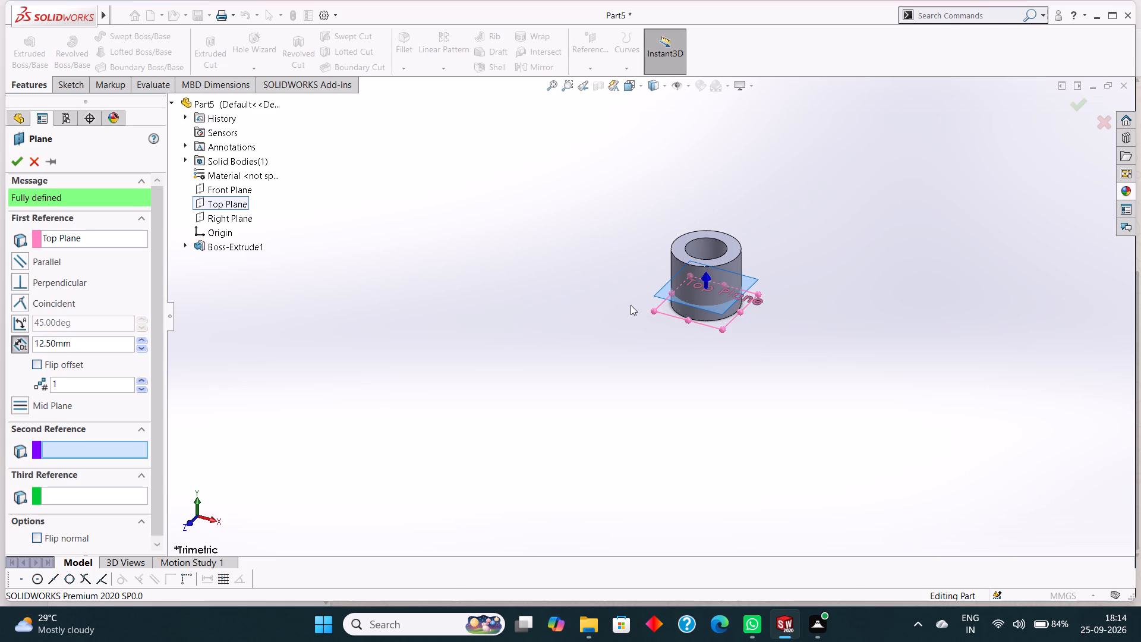
pyautogui.scroll(1, 631, 305)
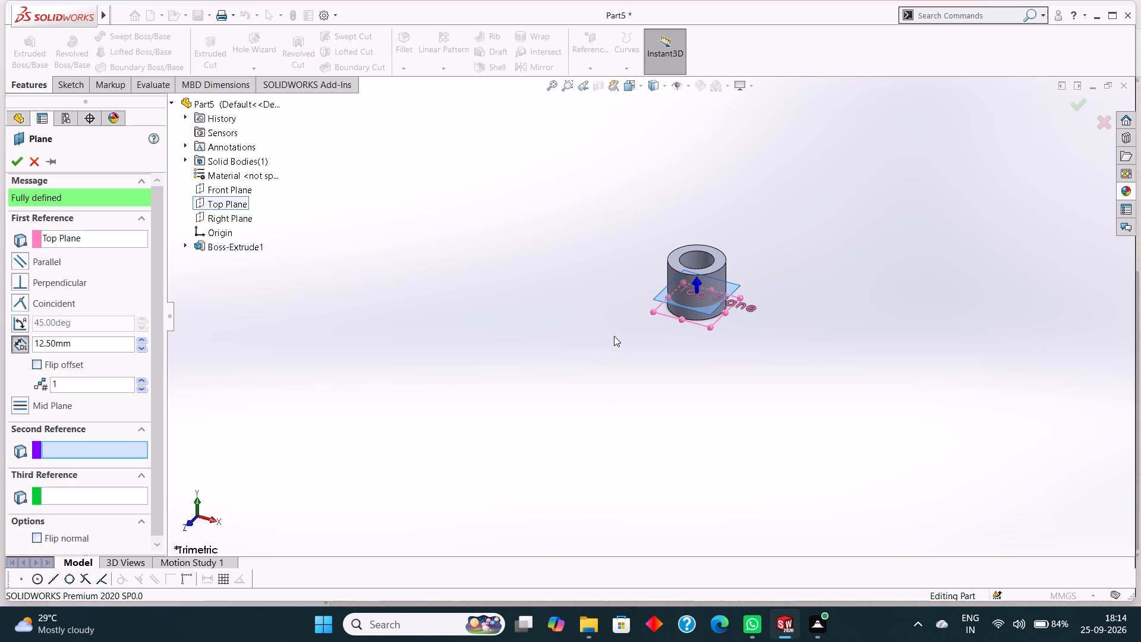
pyautogui.scroll(-1, 622, 336)
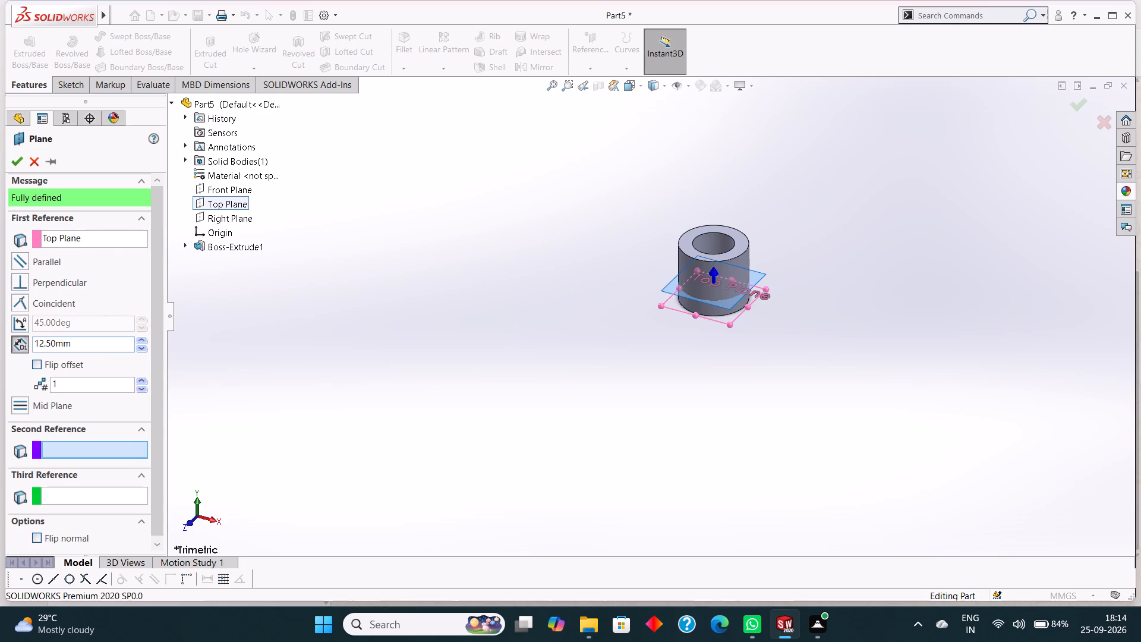
pyautogui.moveTo(103, 346); pyautogui.dragTo(23, 346)
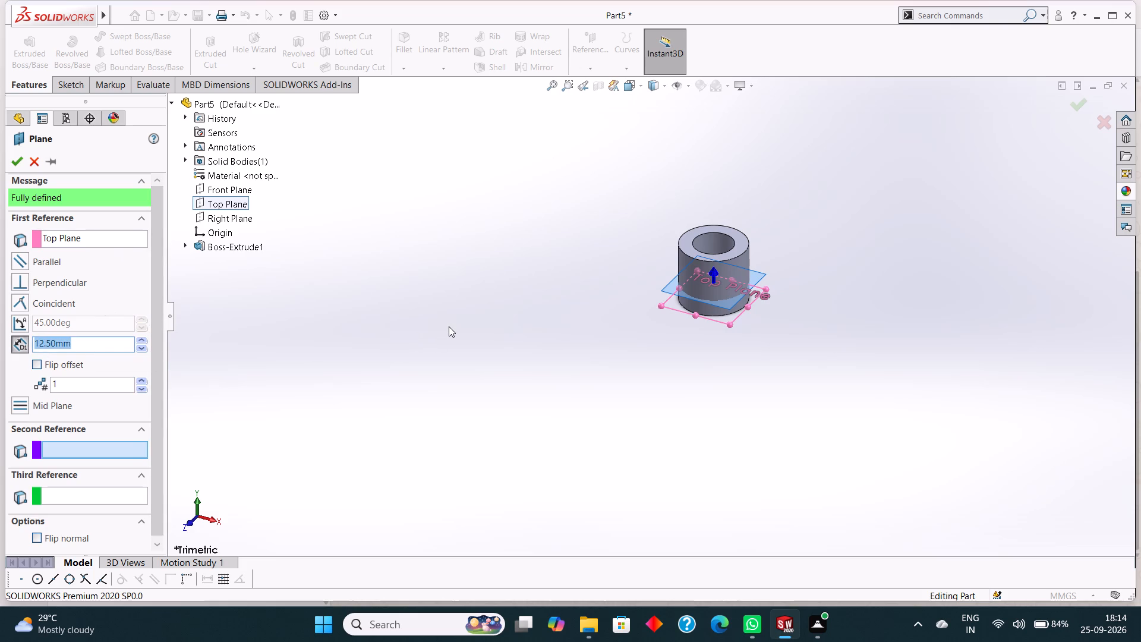
pyautogui.write('29')
pyautogui.press('Return')
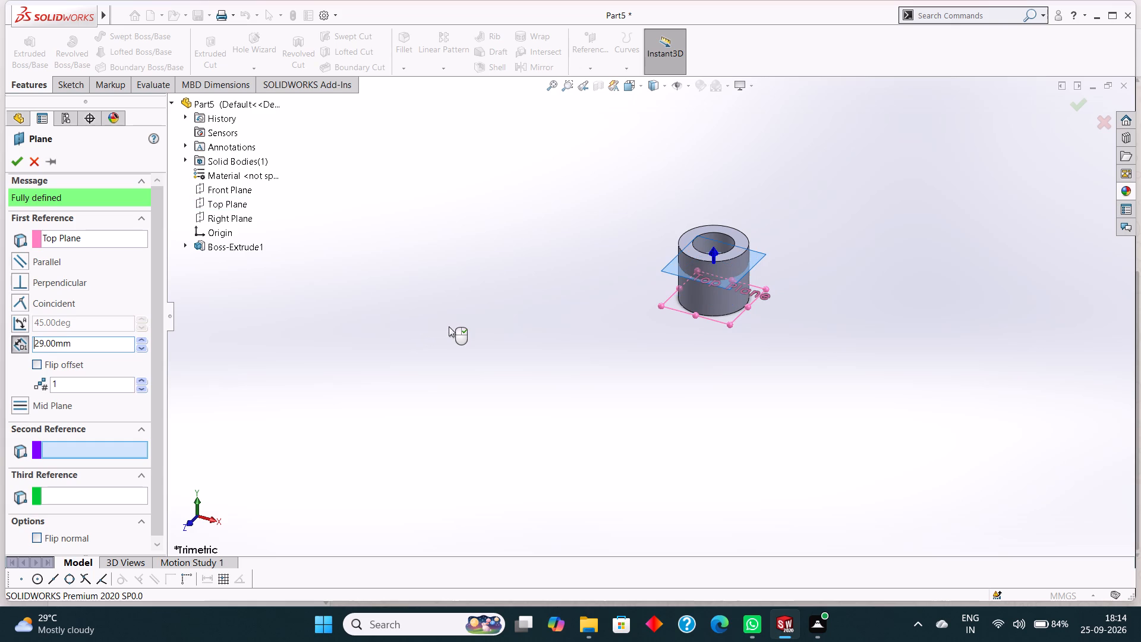
# Set the reference plane's offset from the Top Plane to 16 mm and create the plane.
pyautogui.moveTo(703, 381); pyautogui.dragTo(757, 350, button='middle')
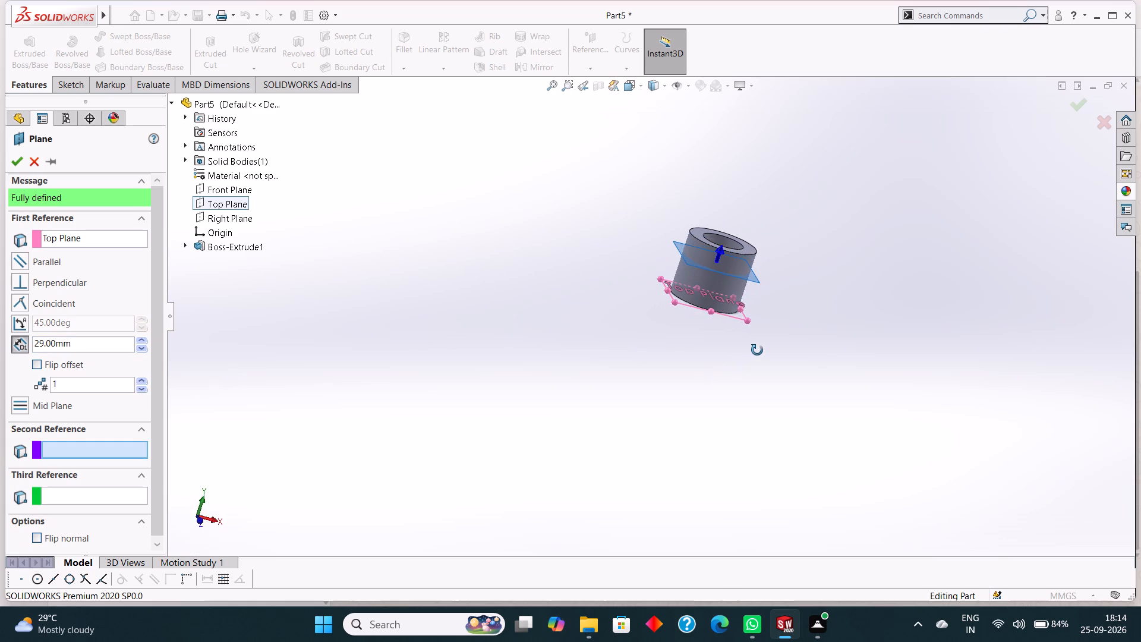
pyautogui.moveTo(757, 350); pyautogui.dragTo(748, 346, button='middle')
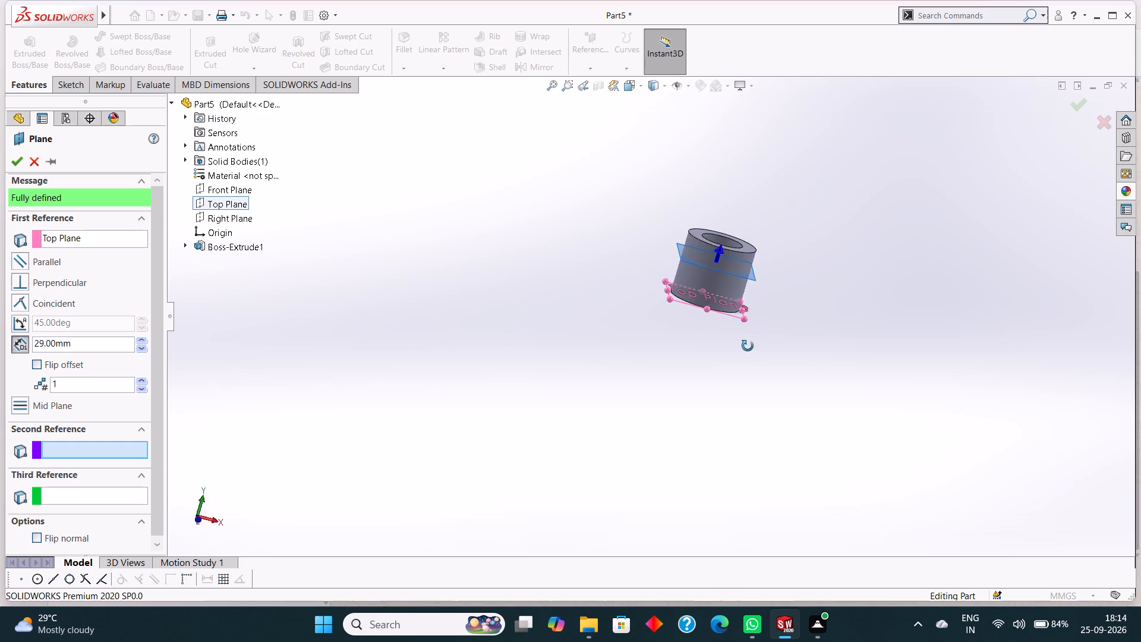
pyautogui.moveTo(748, 346); pyautogui.dragTo(676, 381, button='middle')
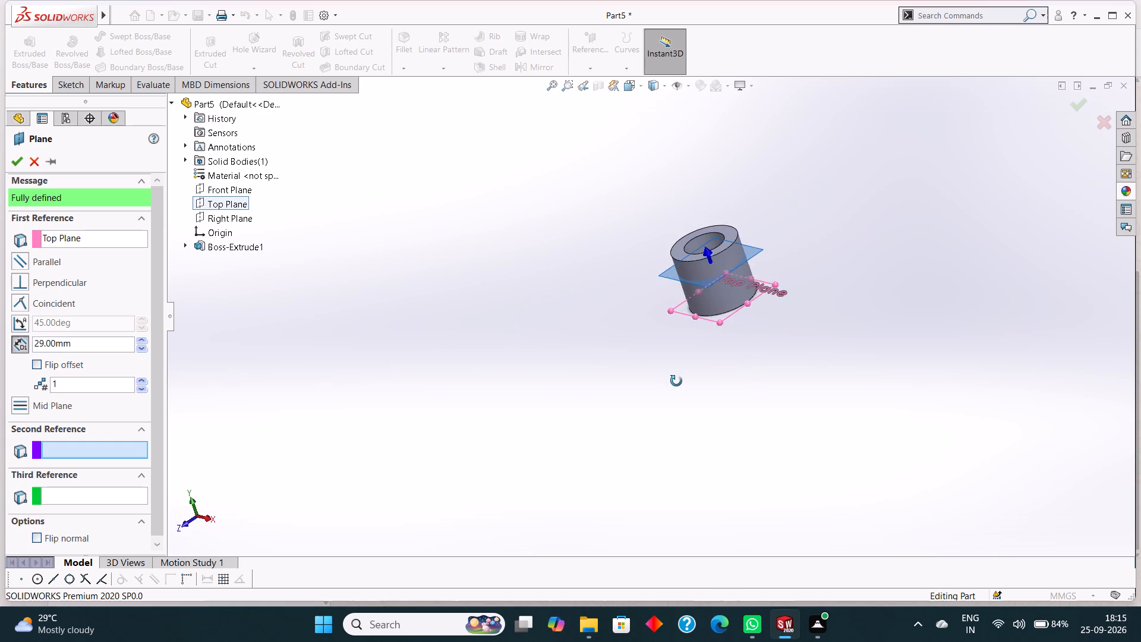
pyautogui.moveTo(676, 381); pyautogui.dragTo(727, 344, button='middle')
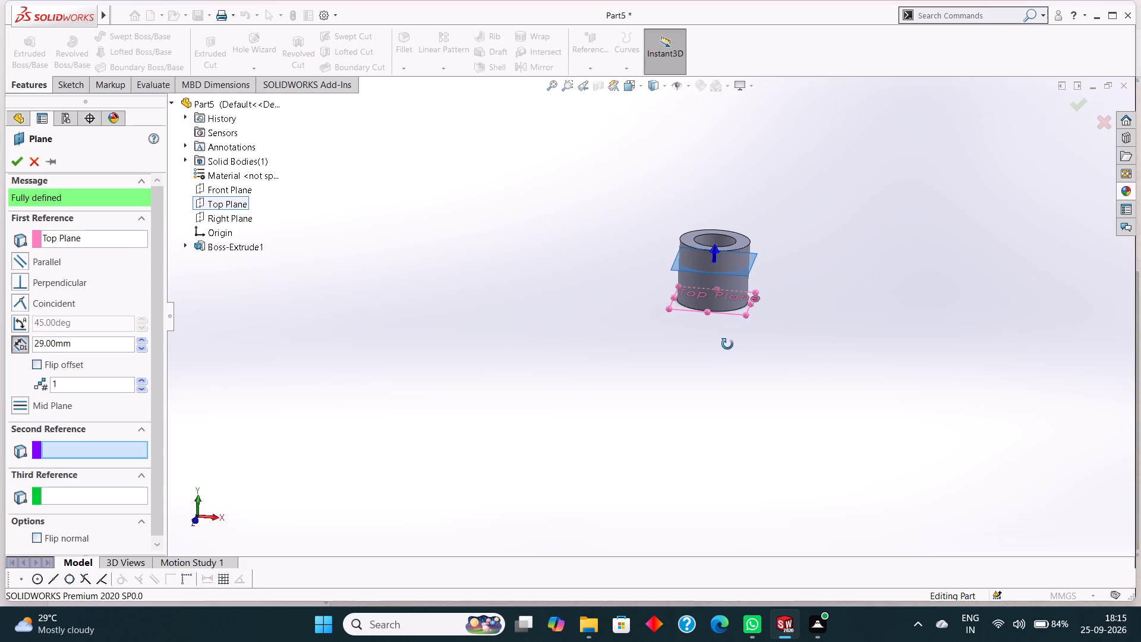
pyautogui.moveTo(727, 344); pyautogui.dragTo(746, 345, button='middle')
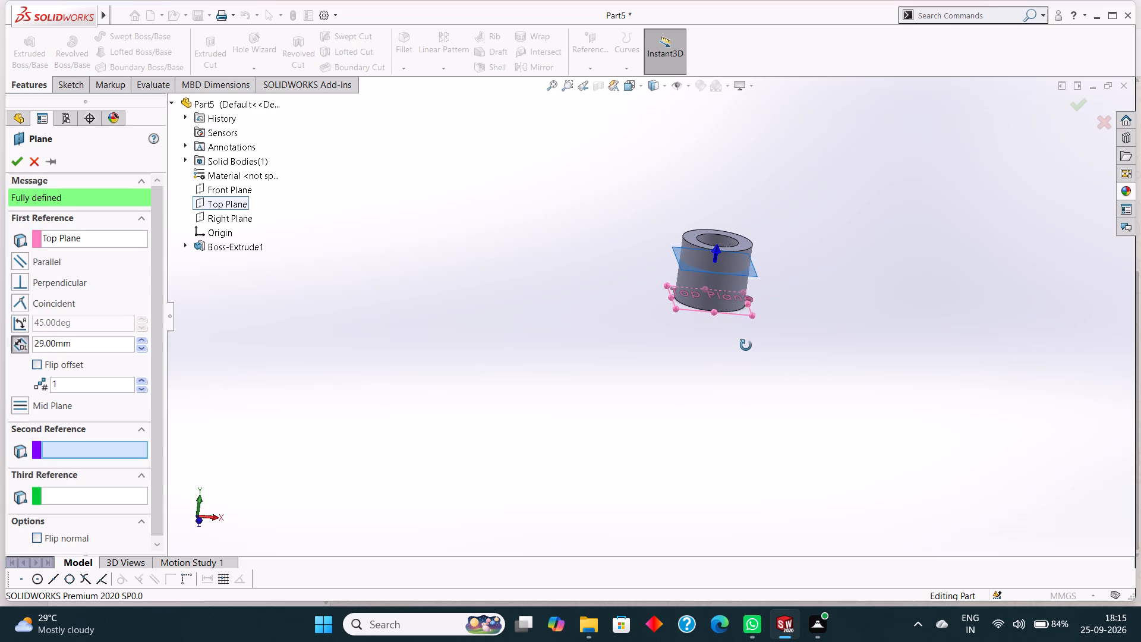
pyautogui.moveTo(746, 345); pyautogui.dragTo(719, 363, button='middle')
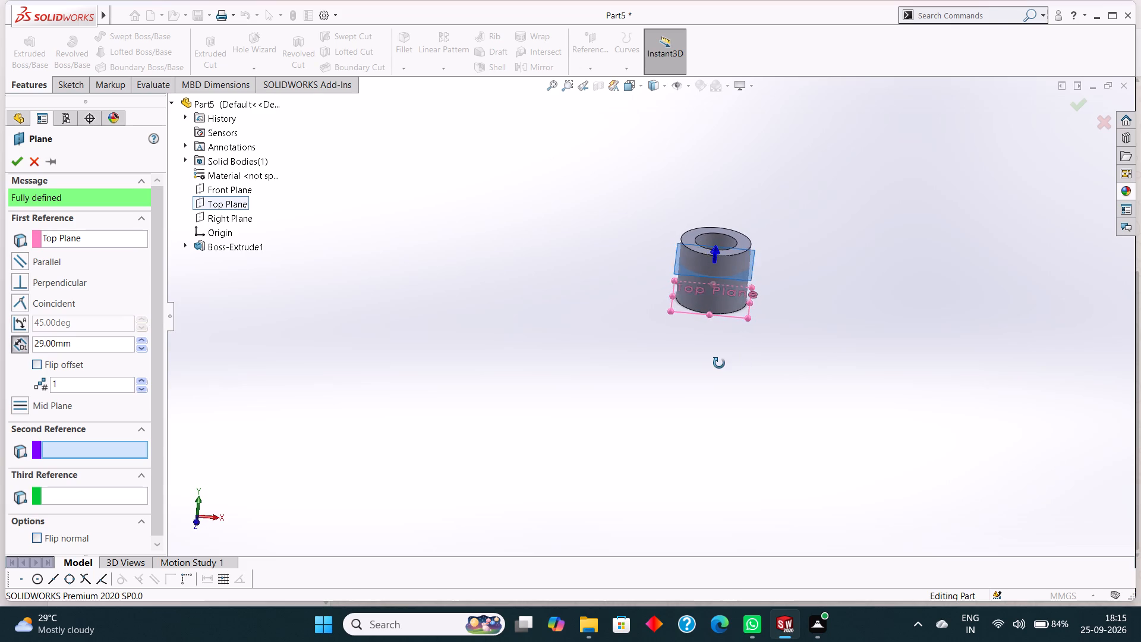
pyautogui.moveTo(719, 363); pyautogui.dragTo(795, 364, button='middle')
pyautogui.scroll(-1, 795, 364)
pyautogui.moveTo(119, 347); pyautogui.dragTo(0, 336)
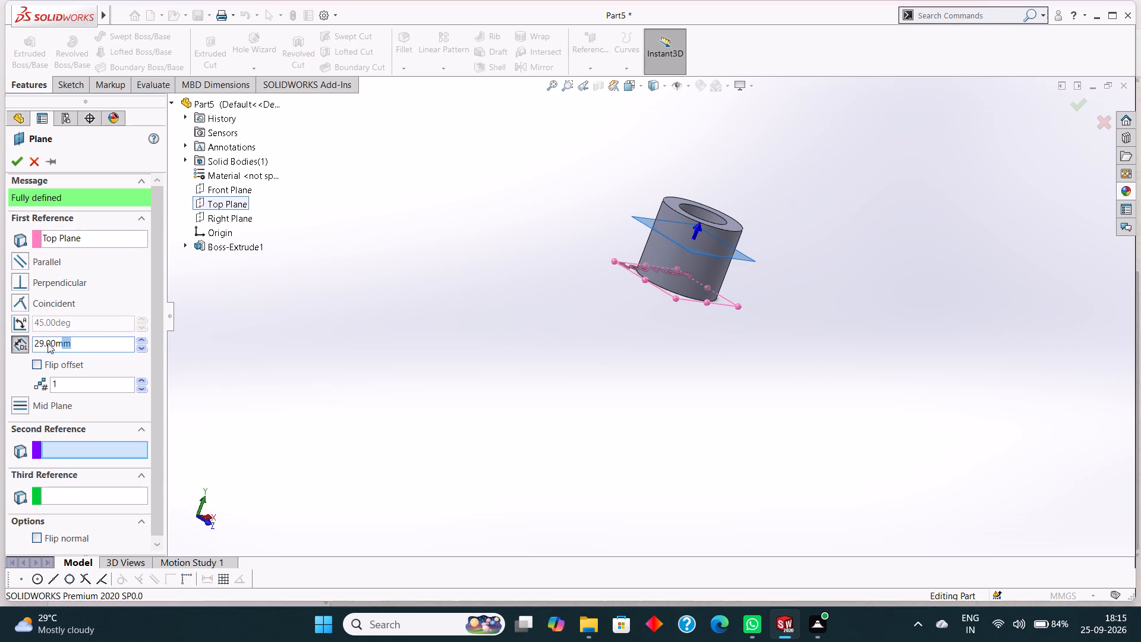
pyautogui.write('16')
pyautogui.press('Return')
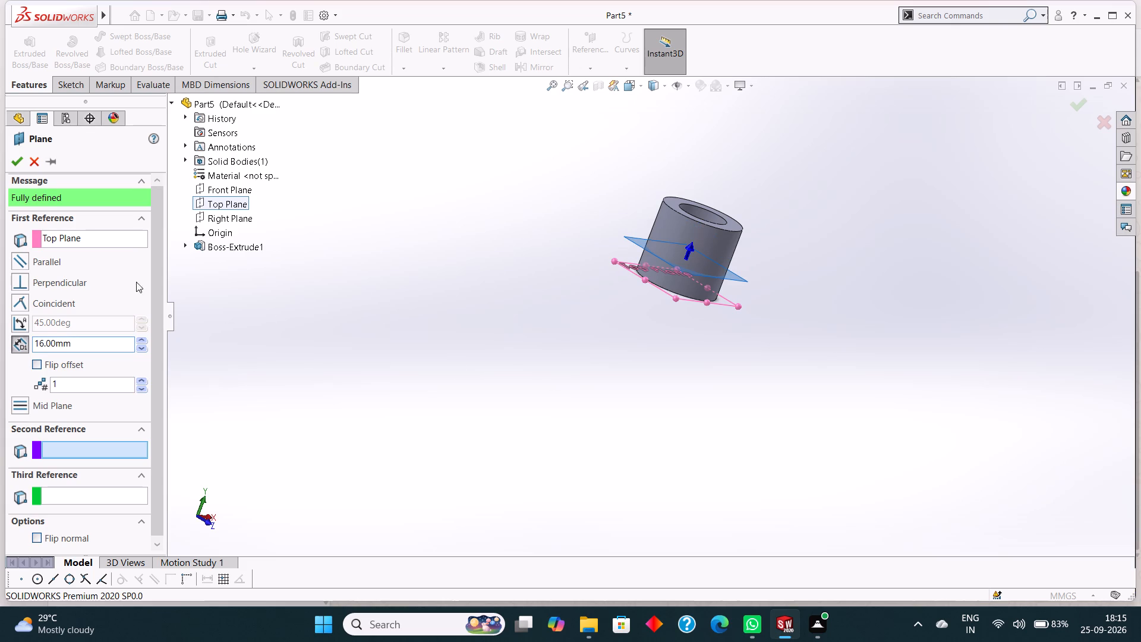
pyautogui.click(14, 162)
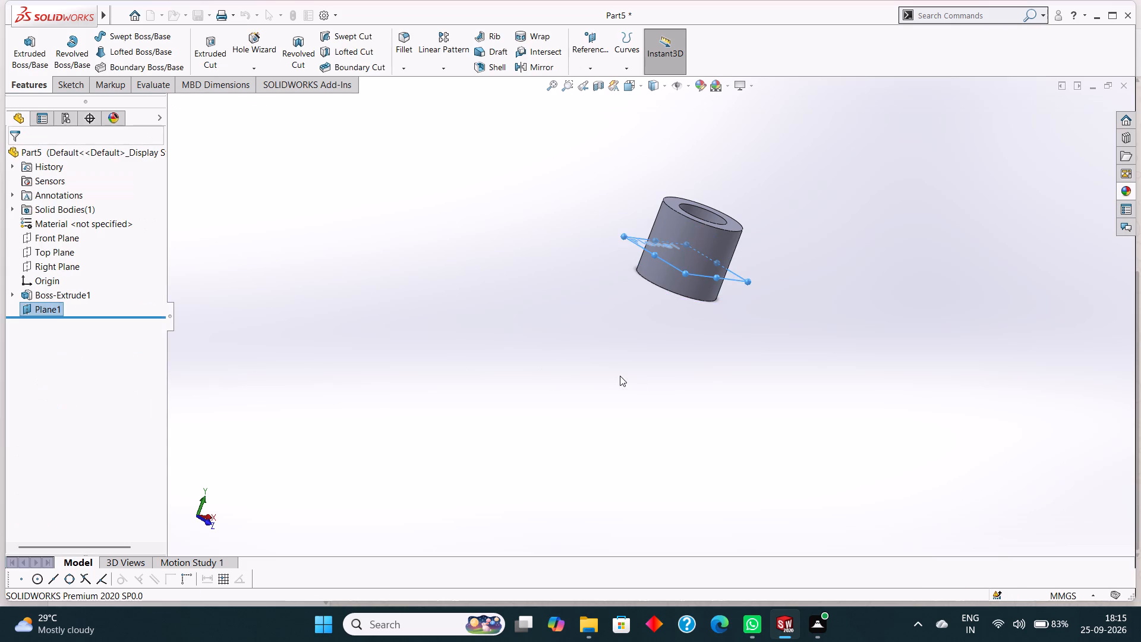
# Open a new sketch on the 16 mm offset plane, viewed normal to it from the cylinder's top side.
pyautogui.moveTo(617, 372); pyautogui.dragTo(654, 429, button='middle')
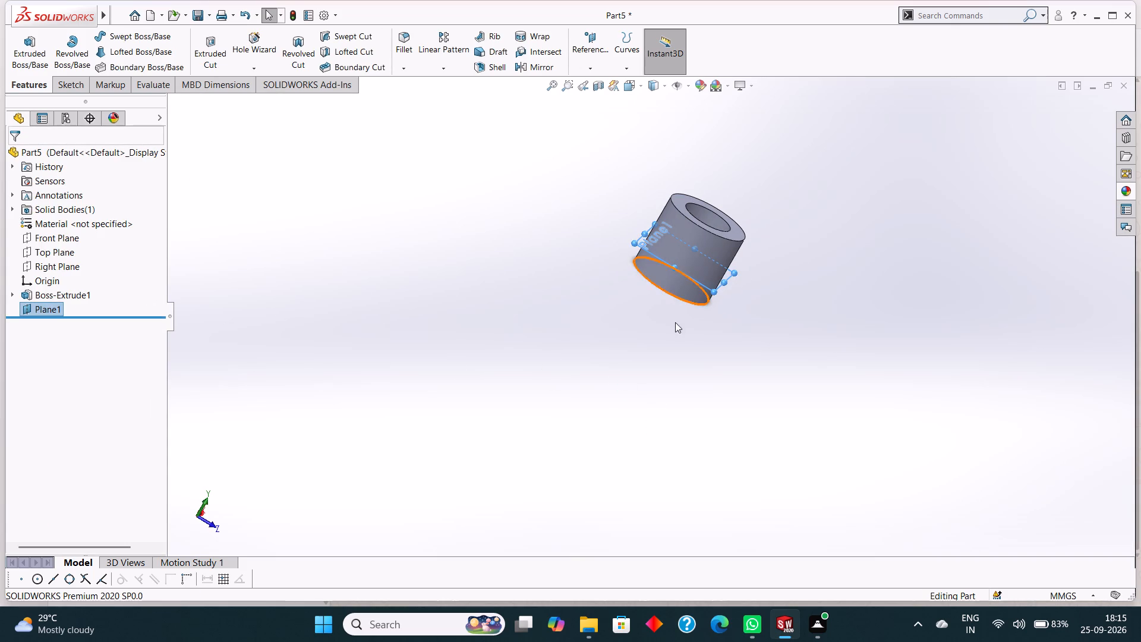
pyautogui.moveTo(669, 332); pyautogui.dragTo(645, 505, button='middle')
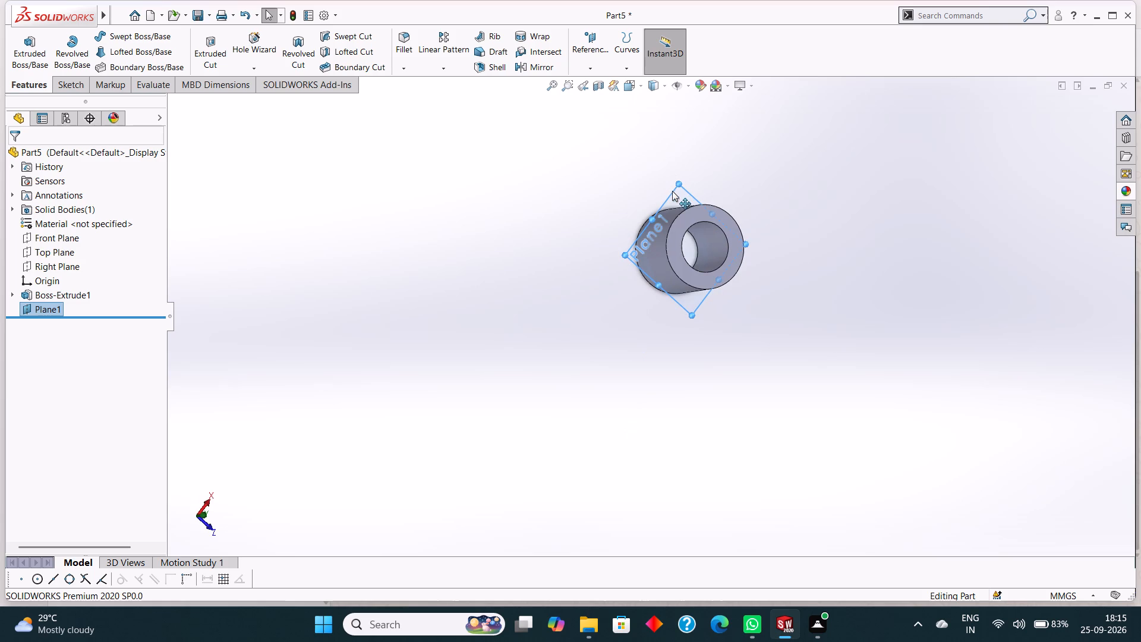
pyautogui.click(672, 192)
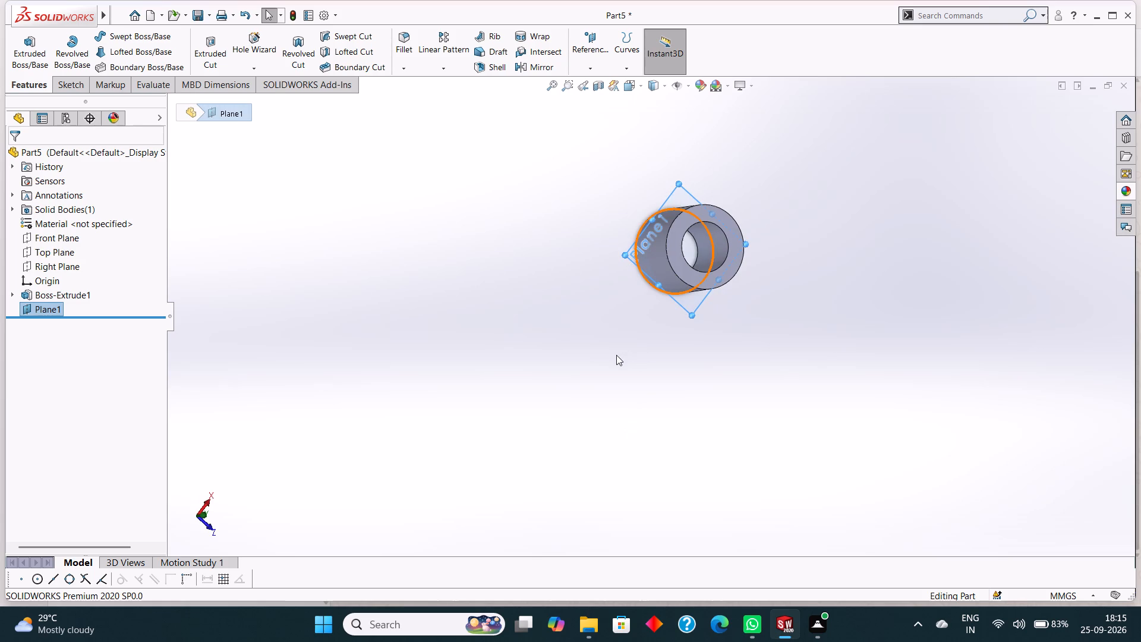
pyautogui.hotkey('ctrl', '8')
pyautogui.scroll(2, 613, 355)
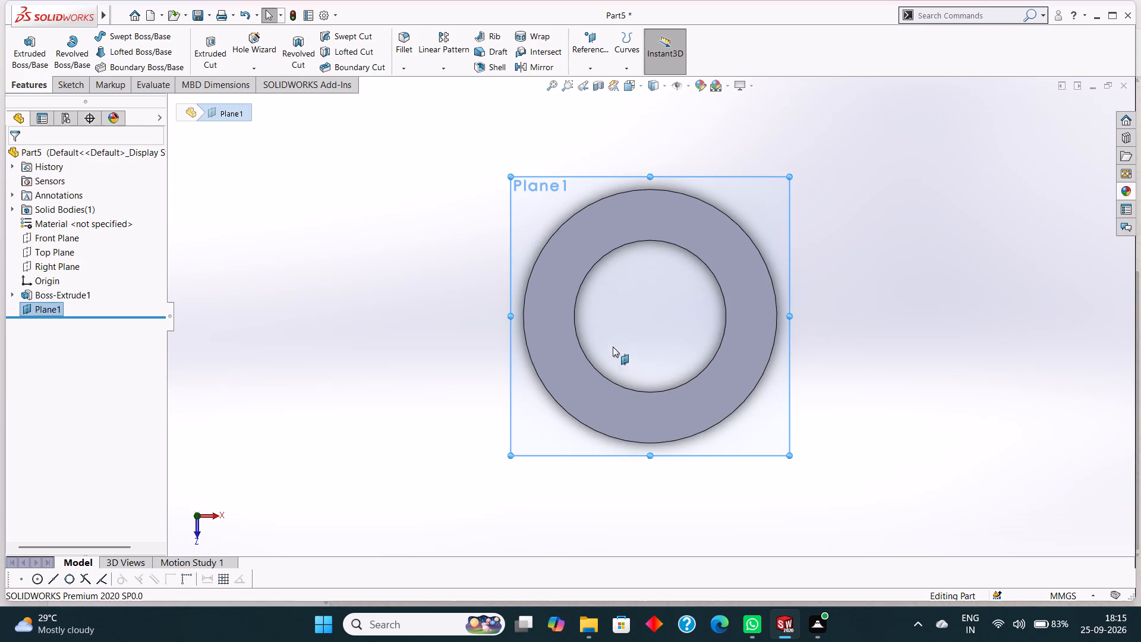
pyautogui.click(546, 193)
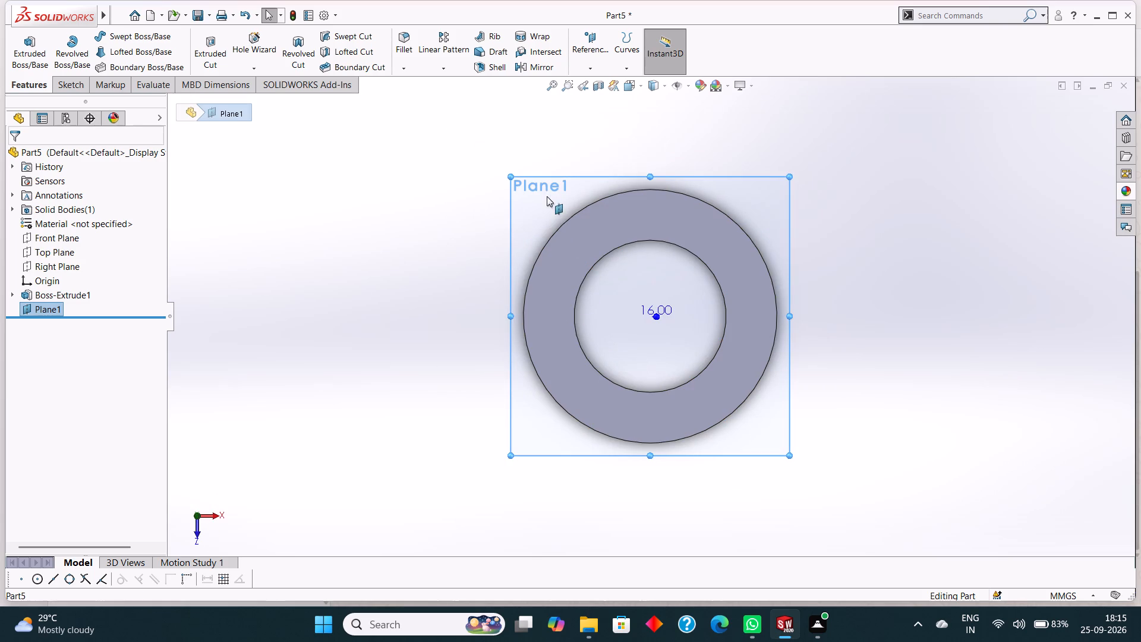
pyautogui.hotkey('ctrl', '8')
pyautogui.click(502, 128)
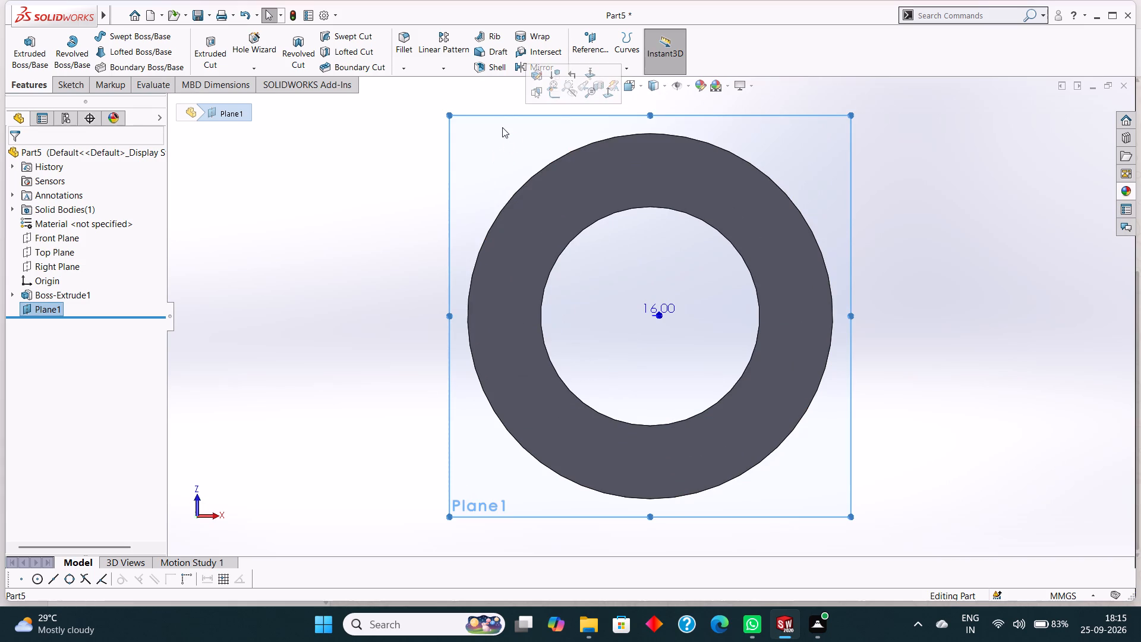
pyautogui.hotkey('ctrl', '8')
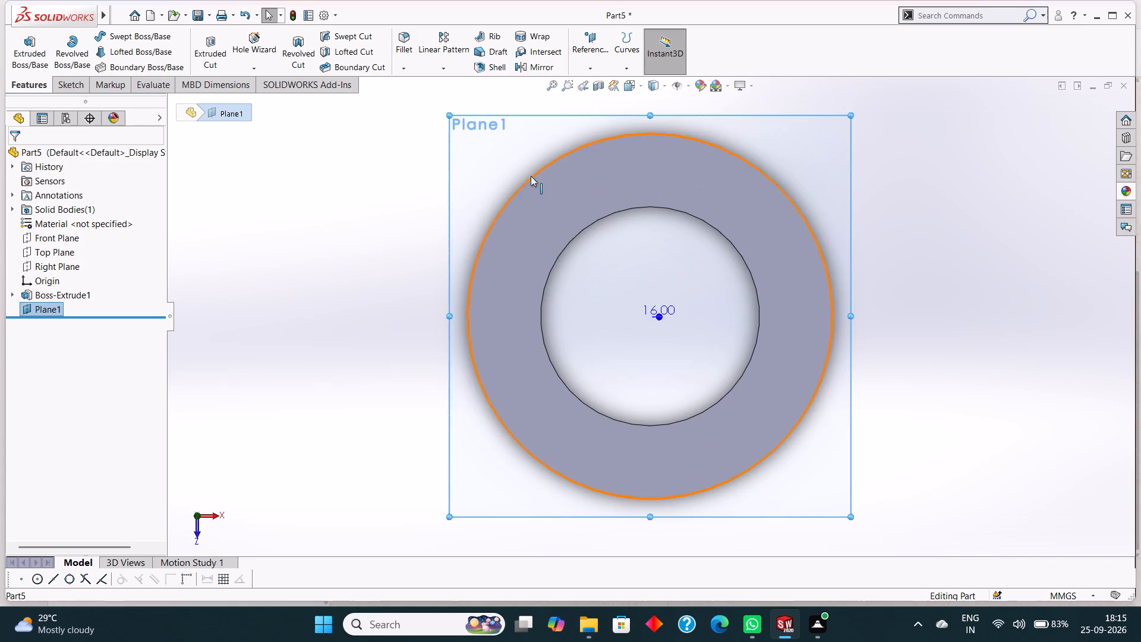
pyautogui.scroll(4, 499, 252)
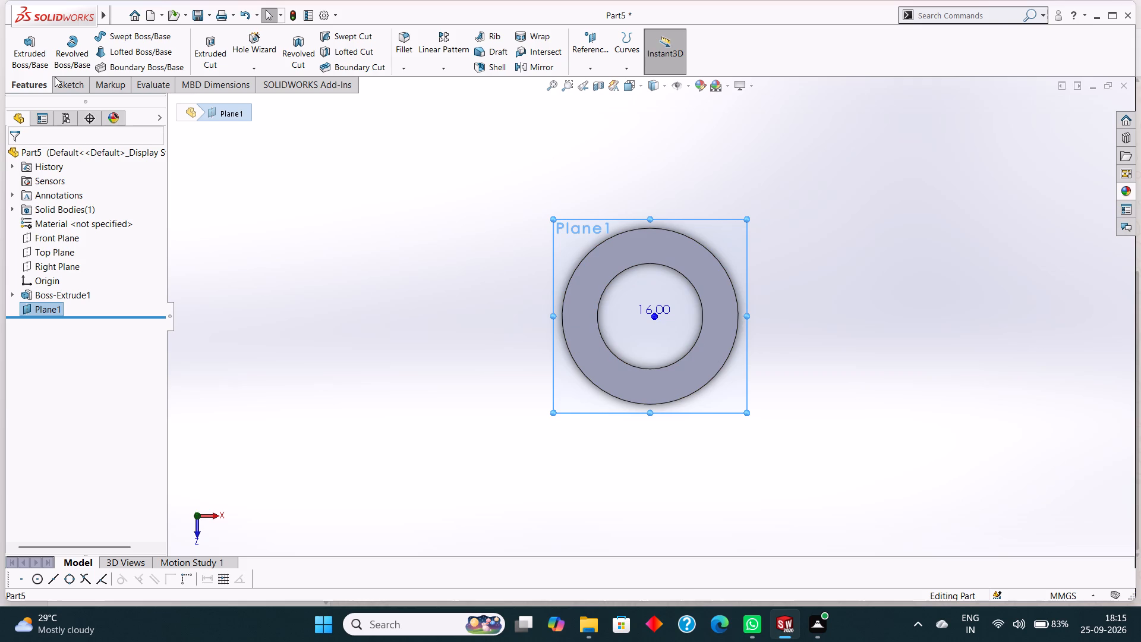
pyautogui.rightClick(571, 235)
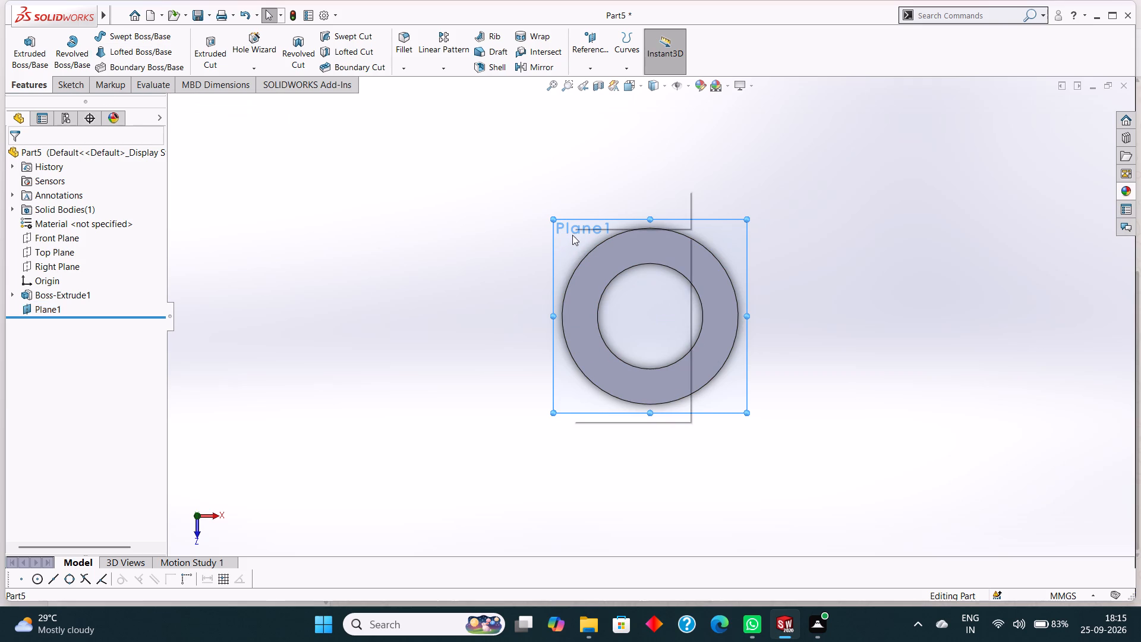
pyautogui.click(602, 220)
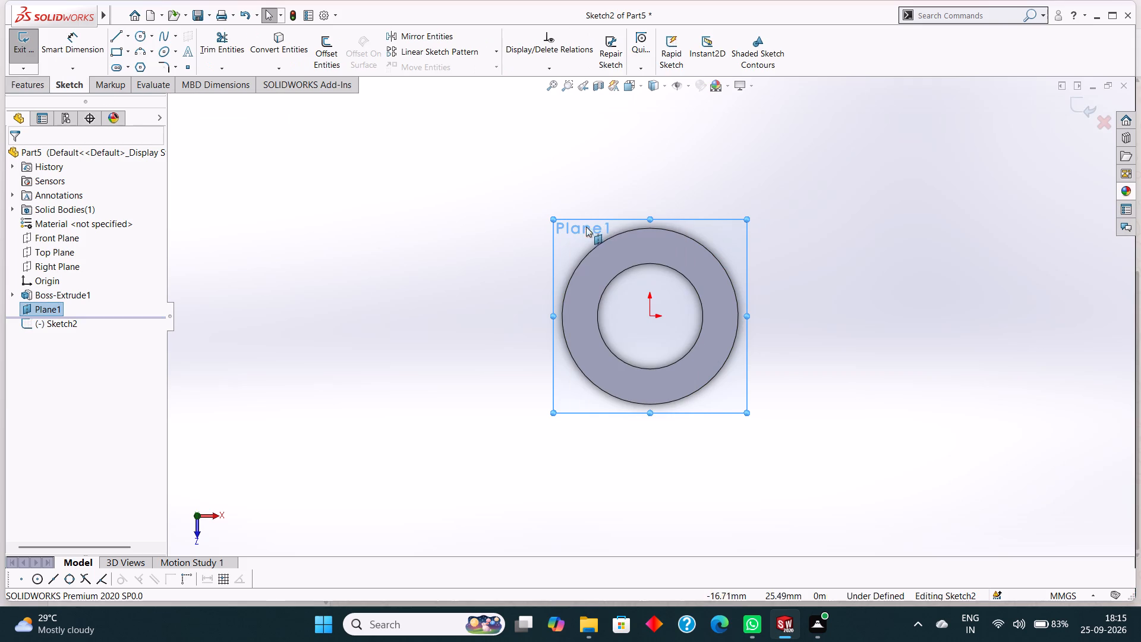
# Sketch a horizontal construction centerline 140 mm long from the origin toward negative X.
pyautogui.click(129, 37)
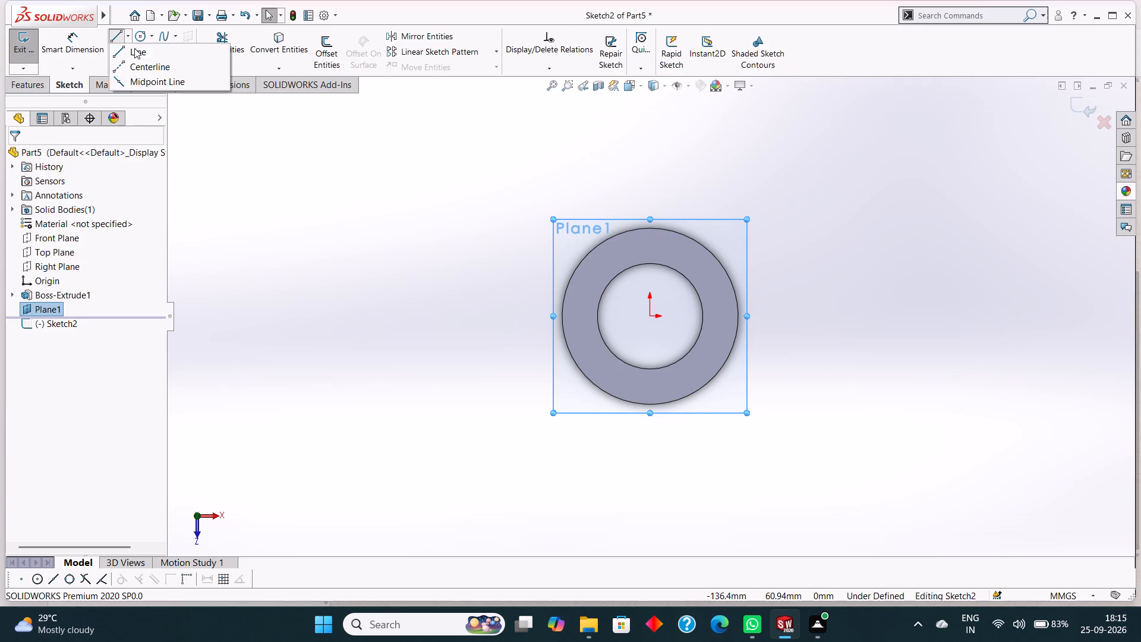
pyautogui.click(139, 62)
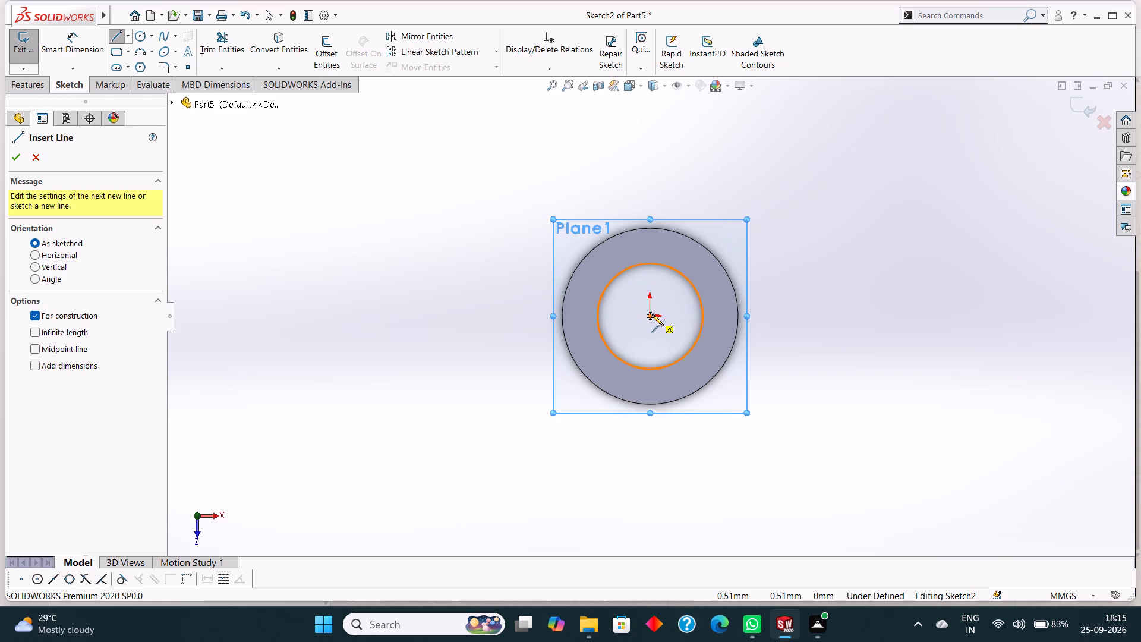
pyautogui.click(651, 314)
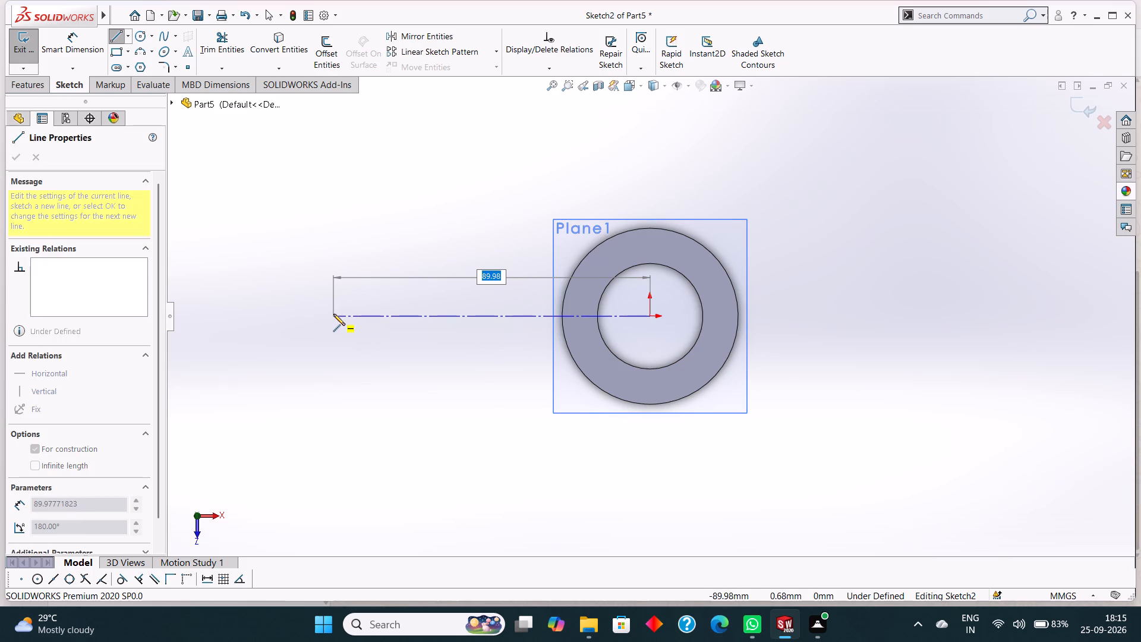
pyautogui.write('140')
pyautogui.press('Return')
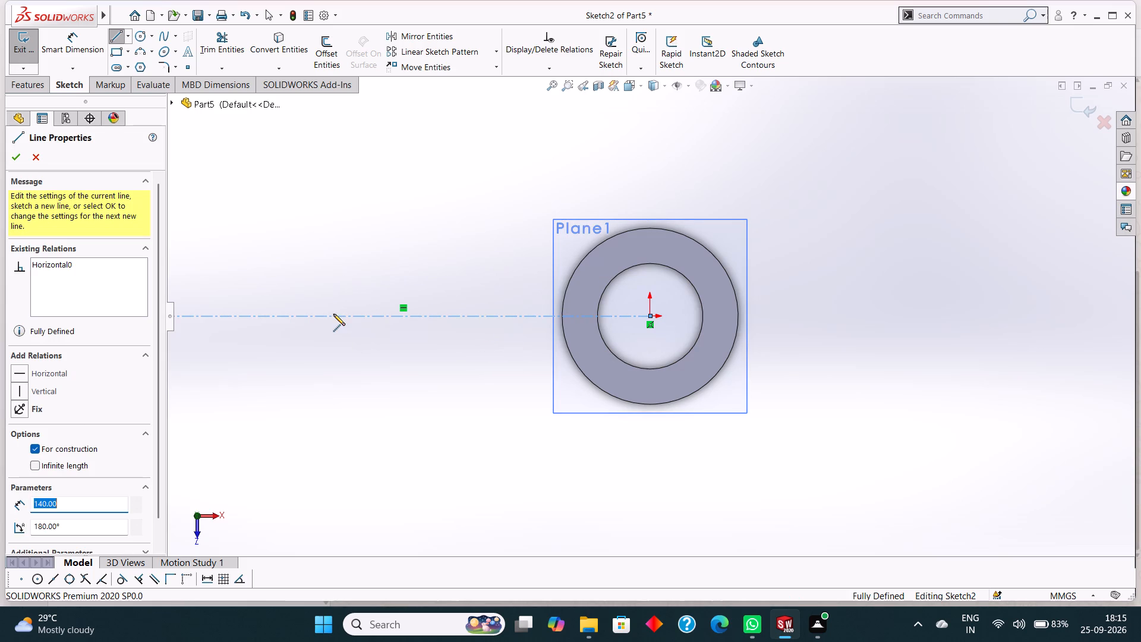
pyautogui.scroll(3, 333, 314)
pyautogui.rightClick(405, 378)
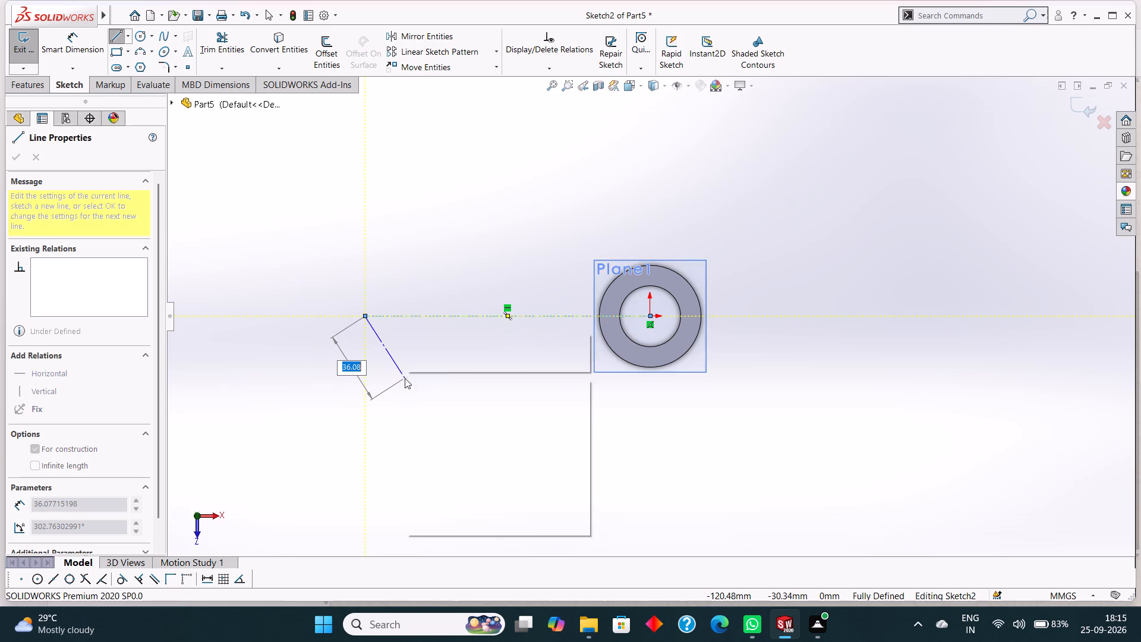
pyautogui.click(432, 384)
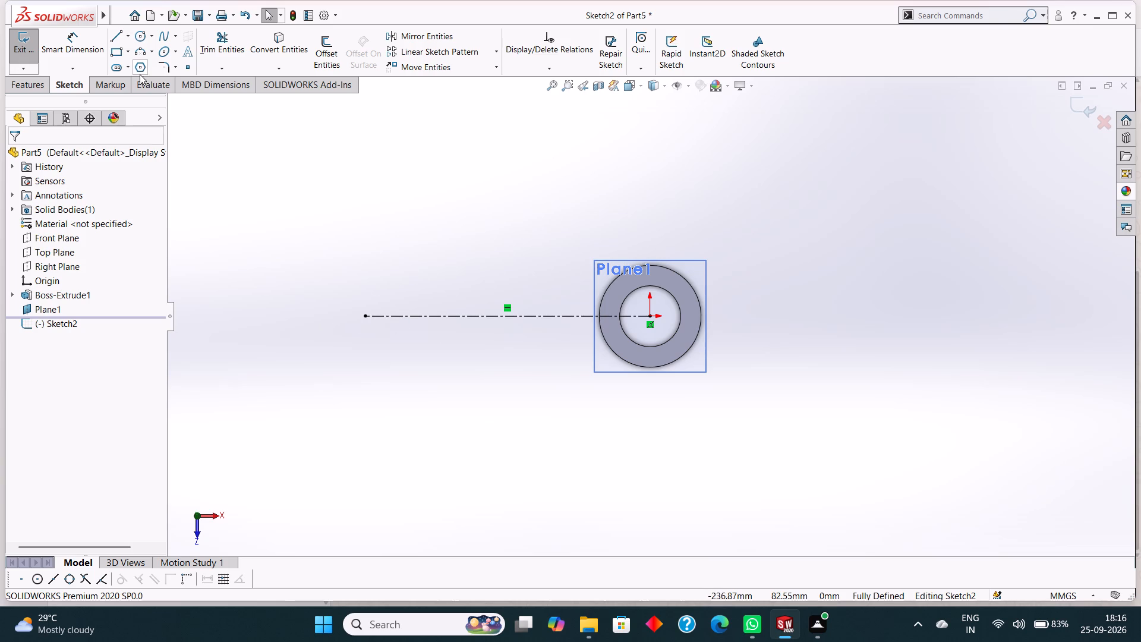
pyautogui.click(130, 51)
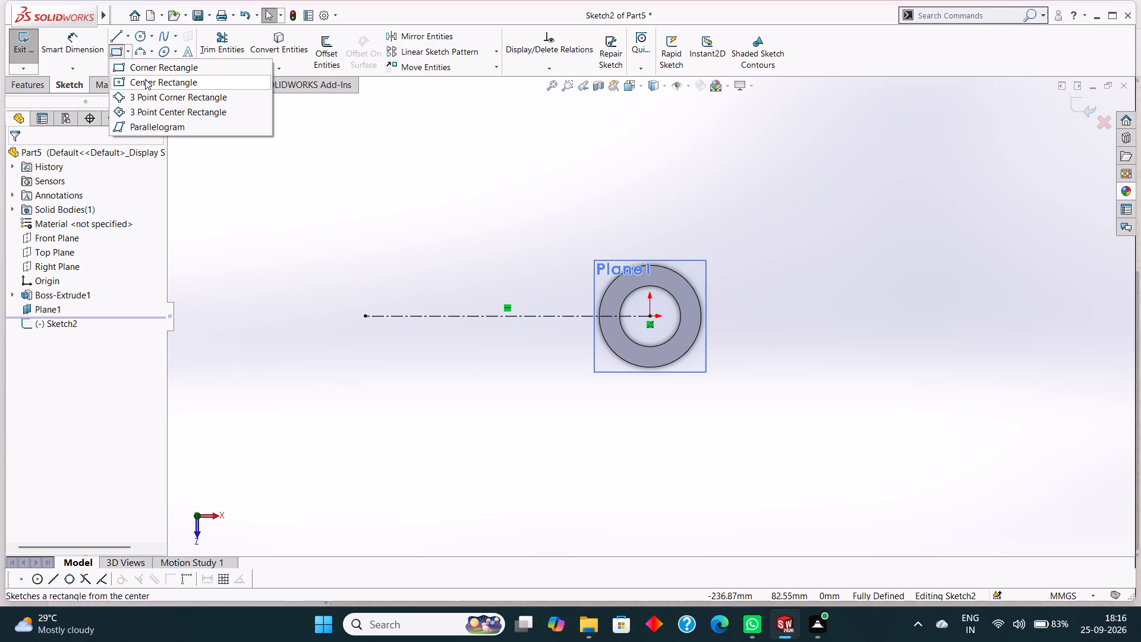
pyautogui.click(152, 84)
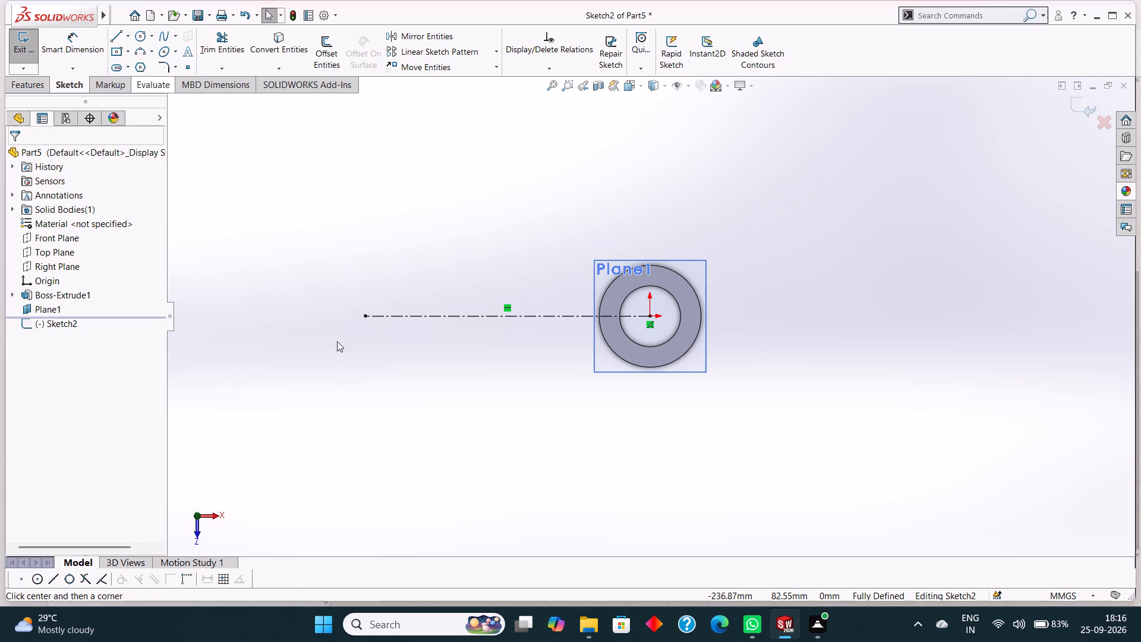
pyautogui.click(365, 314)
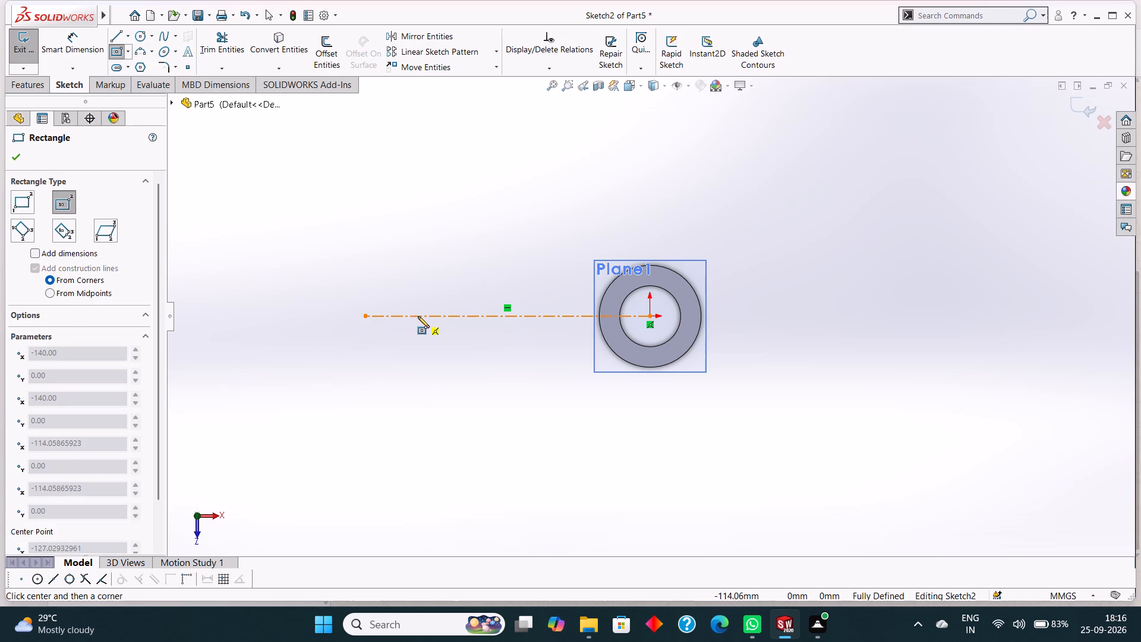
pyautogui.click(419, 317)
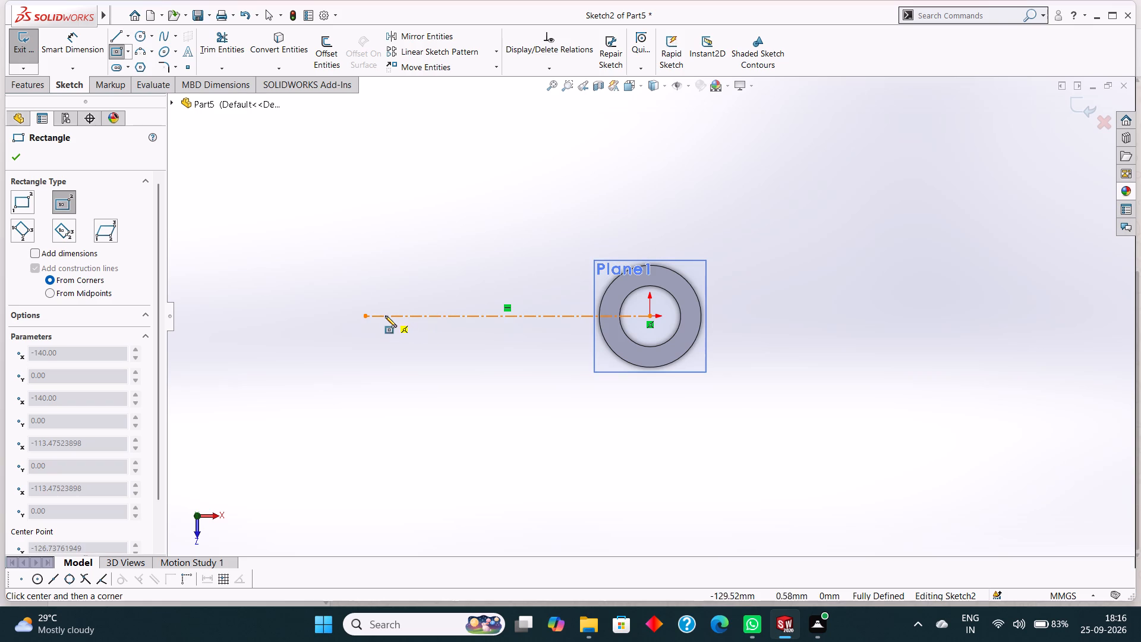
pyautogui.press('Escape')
# Sketch a horizontal centerpoint straight slot centred on the centerline's far end, about 41 mm between arc centres and 30 mm wide.
pyautogui.click(128, 67)
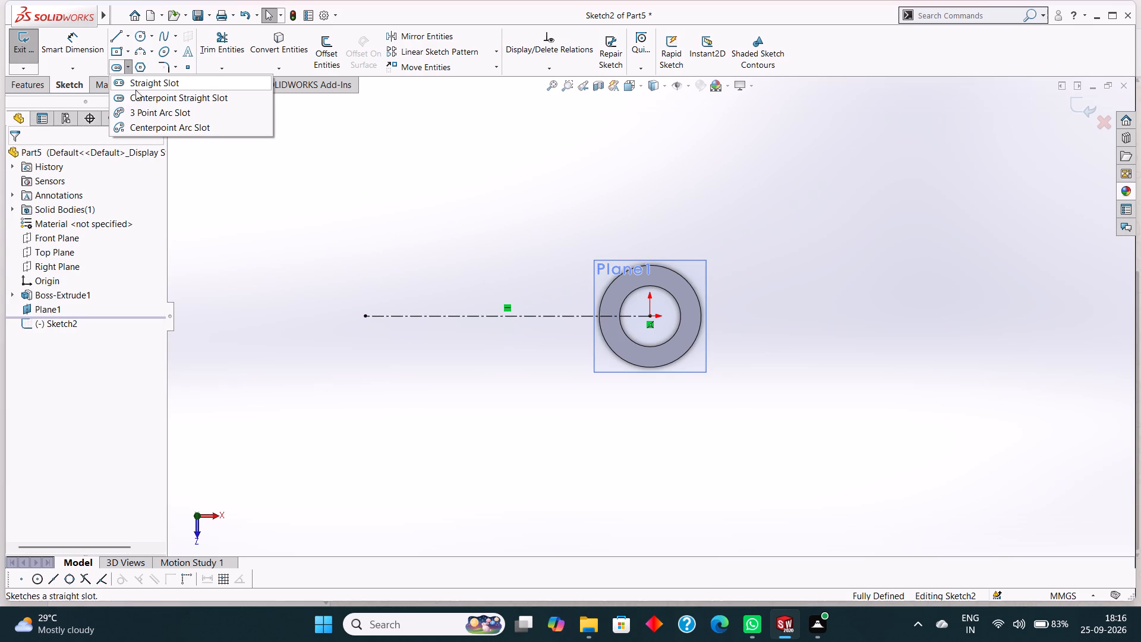
pyautogui.click(147, 102)
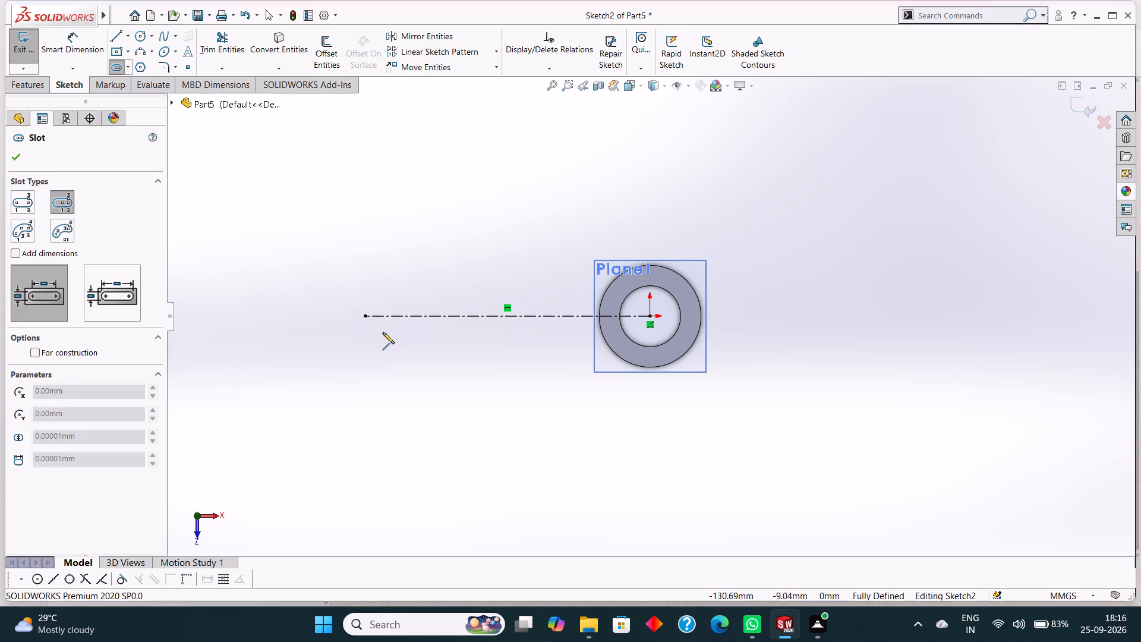
pyautogui.click(363, 316)
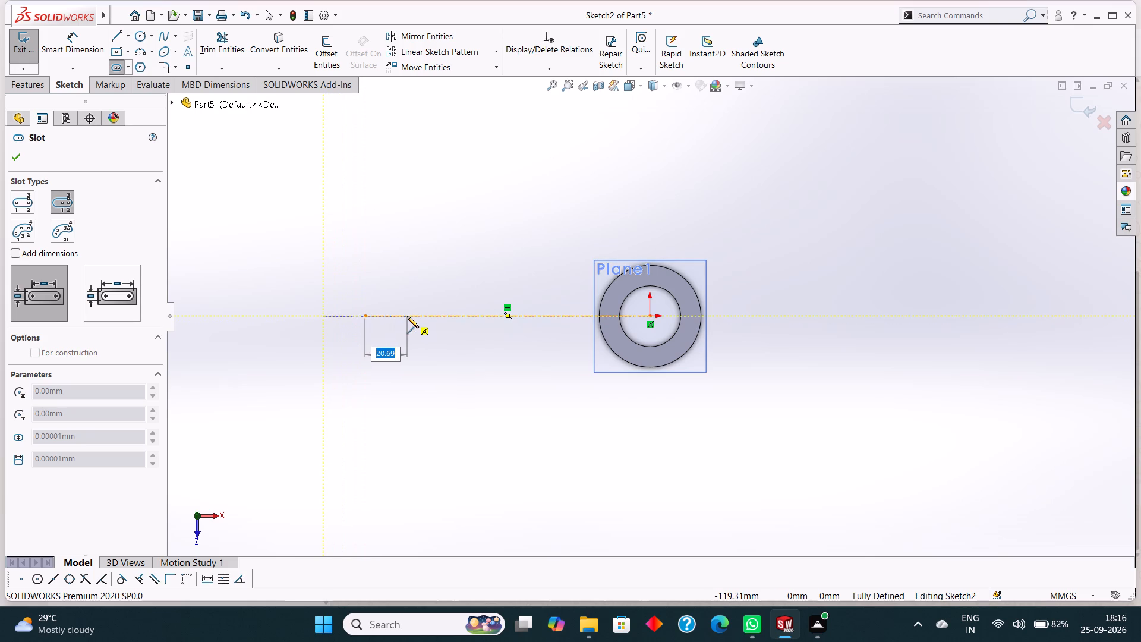
pyautogui.click(407, 316)
pyautogui.click(409, 347)
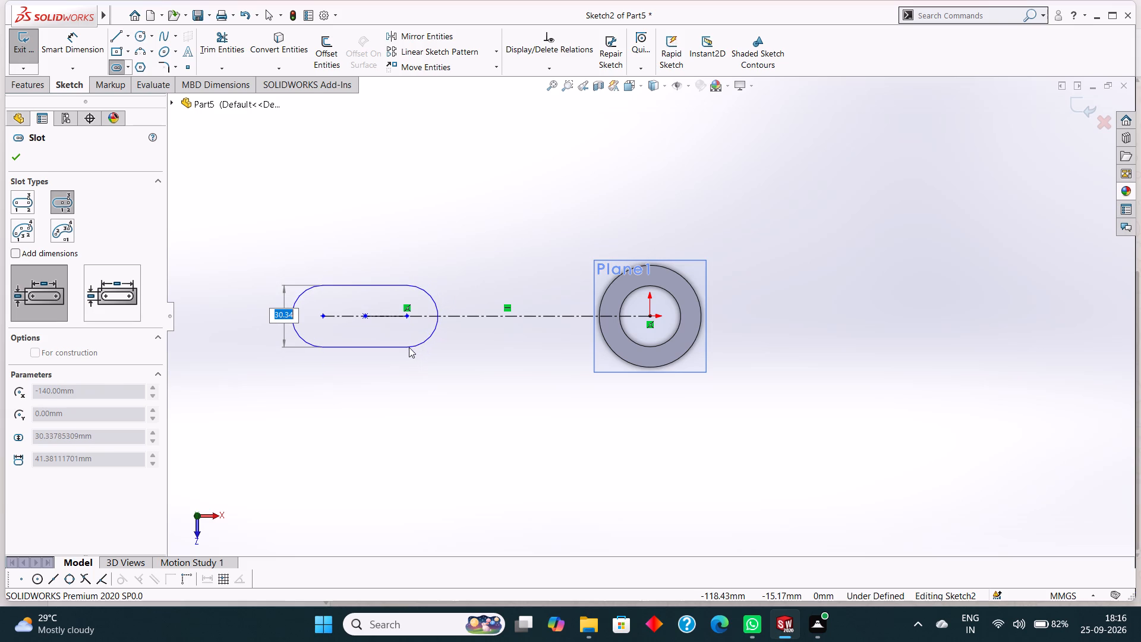
pyautogui.click(21, 160)
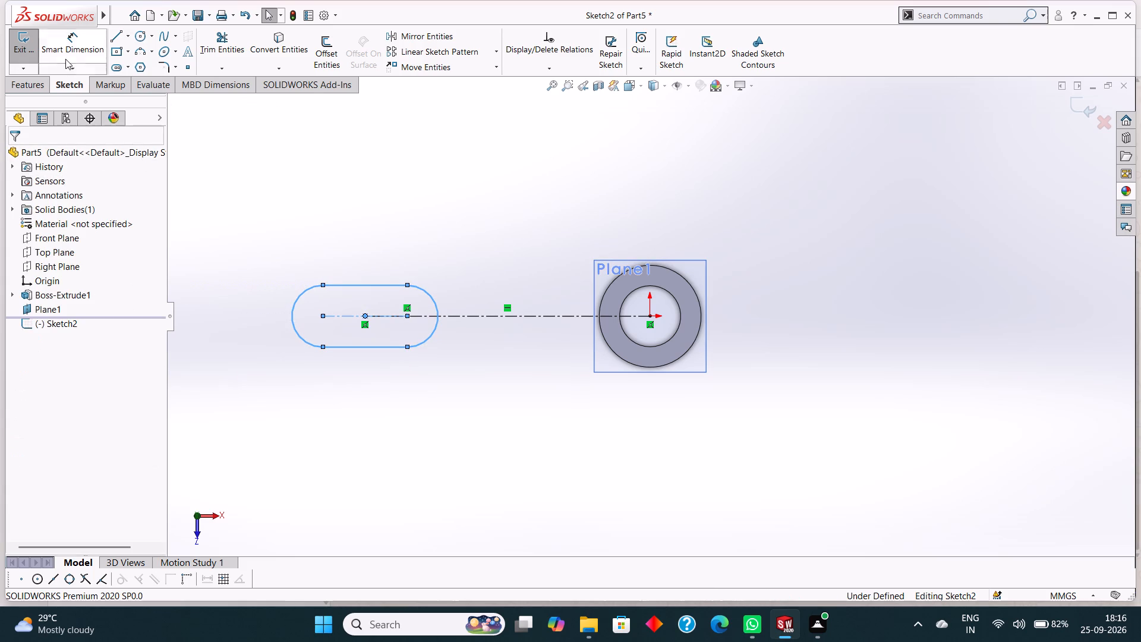
# Dimension the distance between the slot's two arc centres as 50 mm.
pyautogui.click(64, 47)
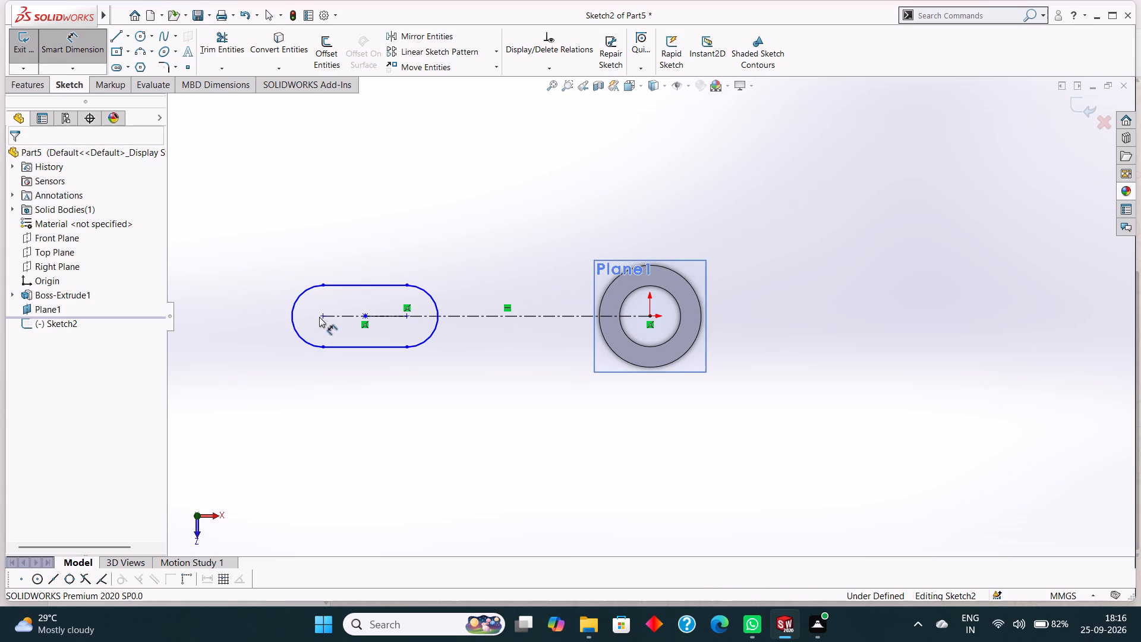
pyautogui.click(322, 317)
pyautogui.click(405, 317)
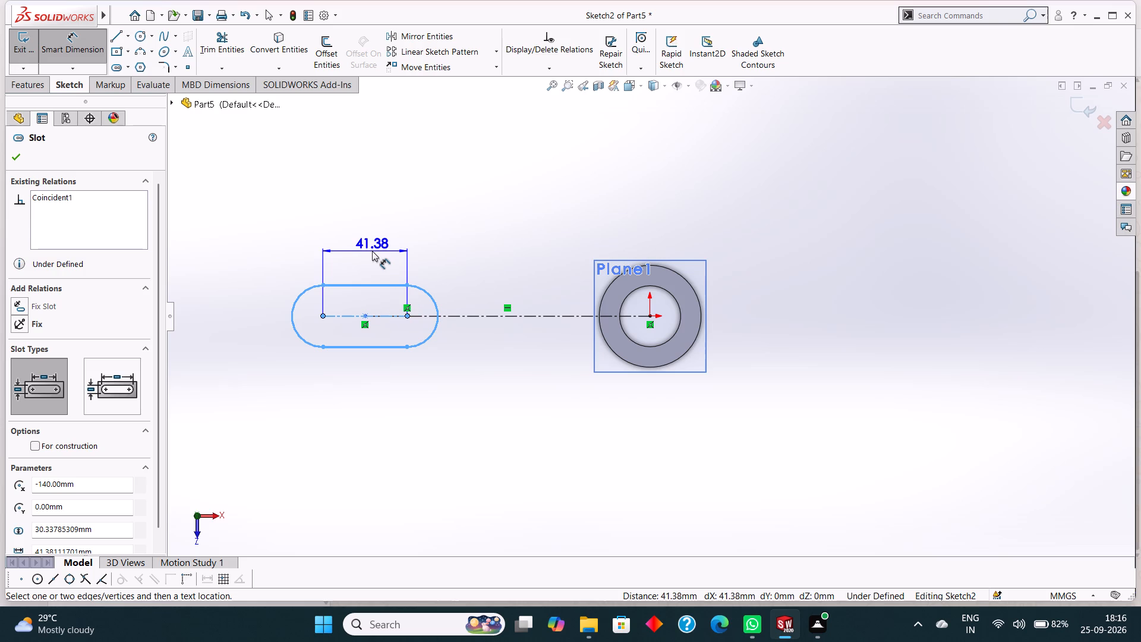
pyautogui.click(372, 251)
pyautogui.write('50')
pyautogui.press('Return')
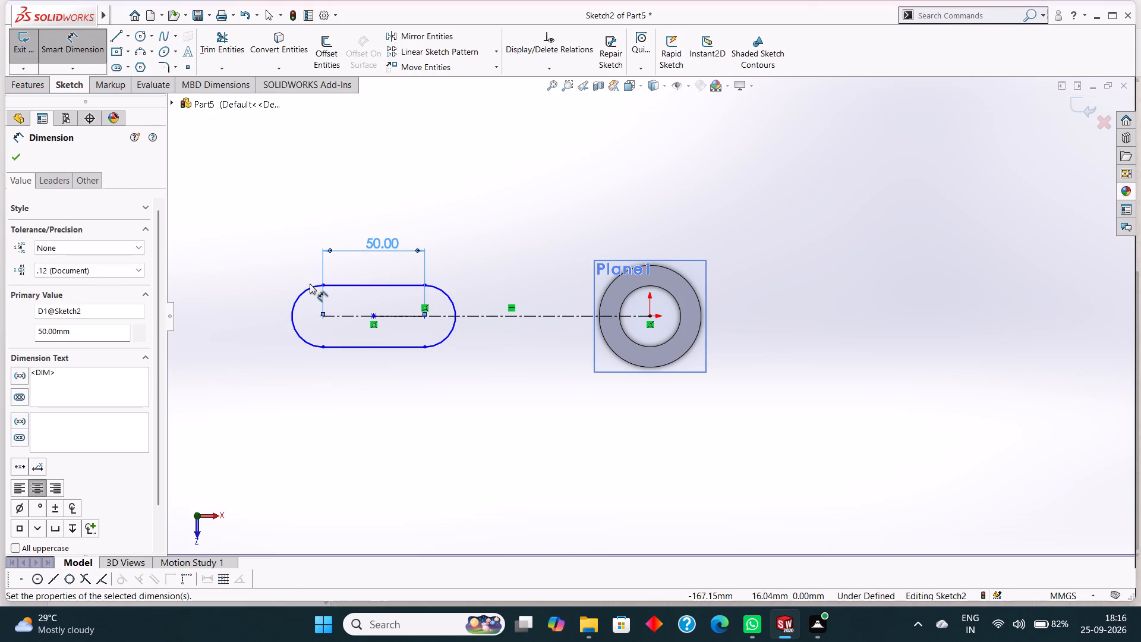
# Dimension the slot's end arc with a radius of 8 mm.
pyautogui.click(306, 291)
pyautogui.click(279, 237)
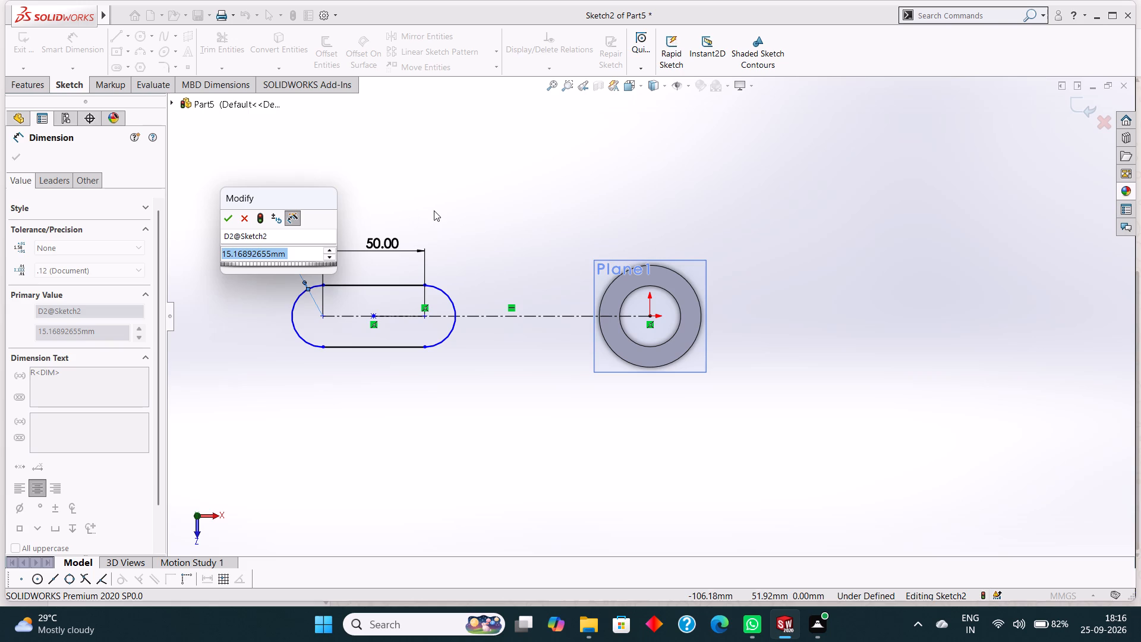
pyautogui.press('8')
pyautogui.press('Return')
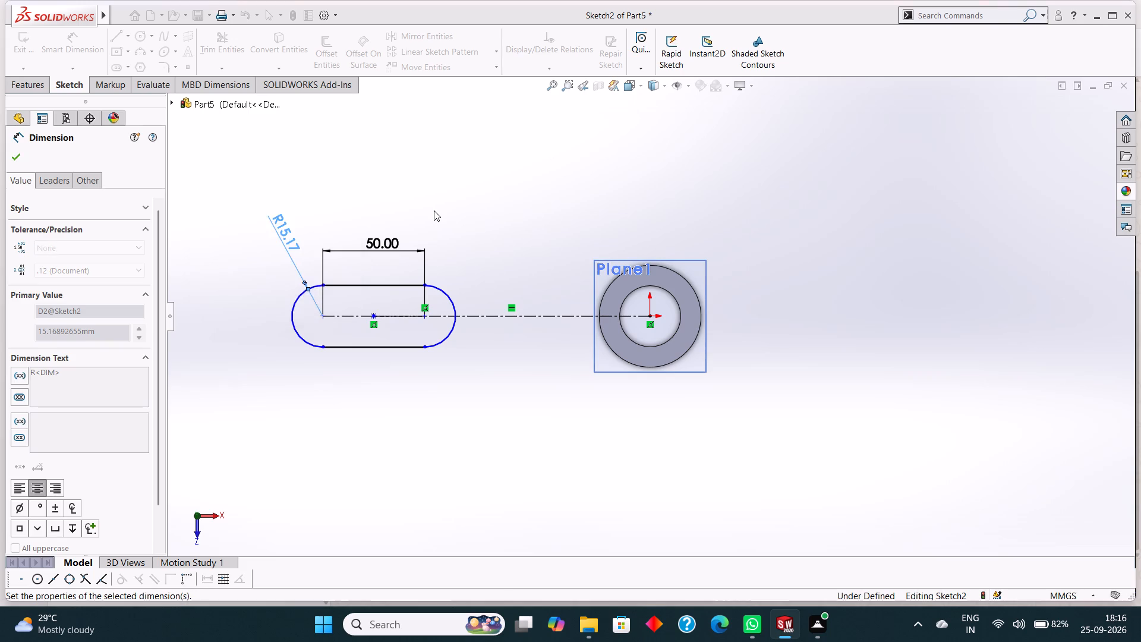
pyautogui.scroll(1, 434, 210)
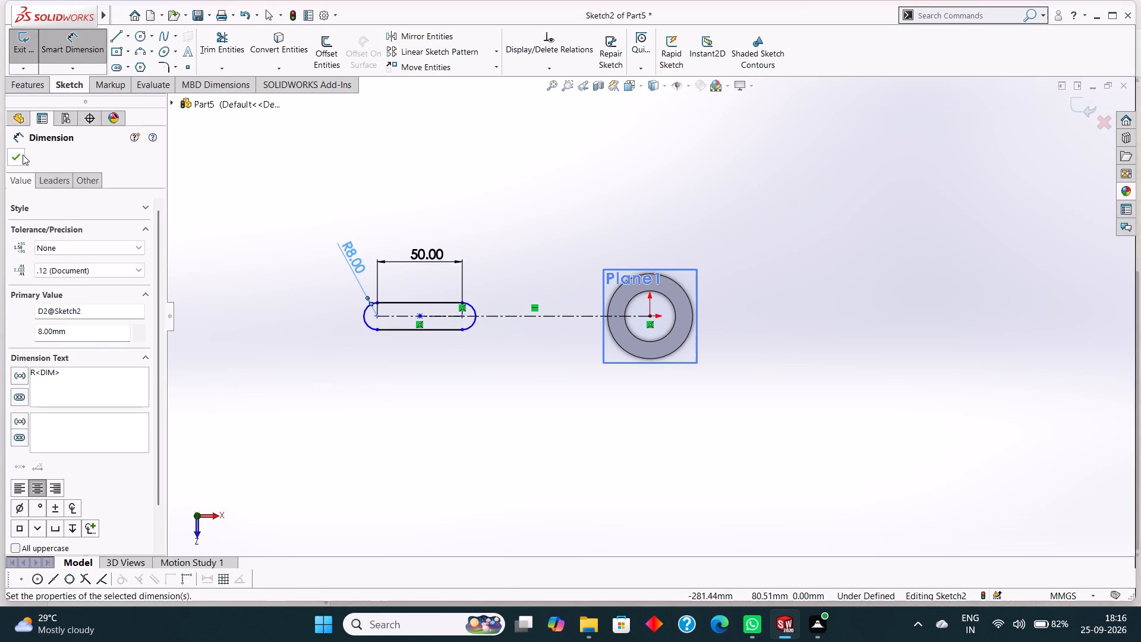
pyautogui.click(23, 155)
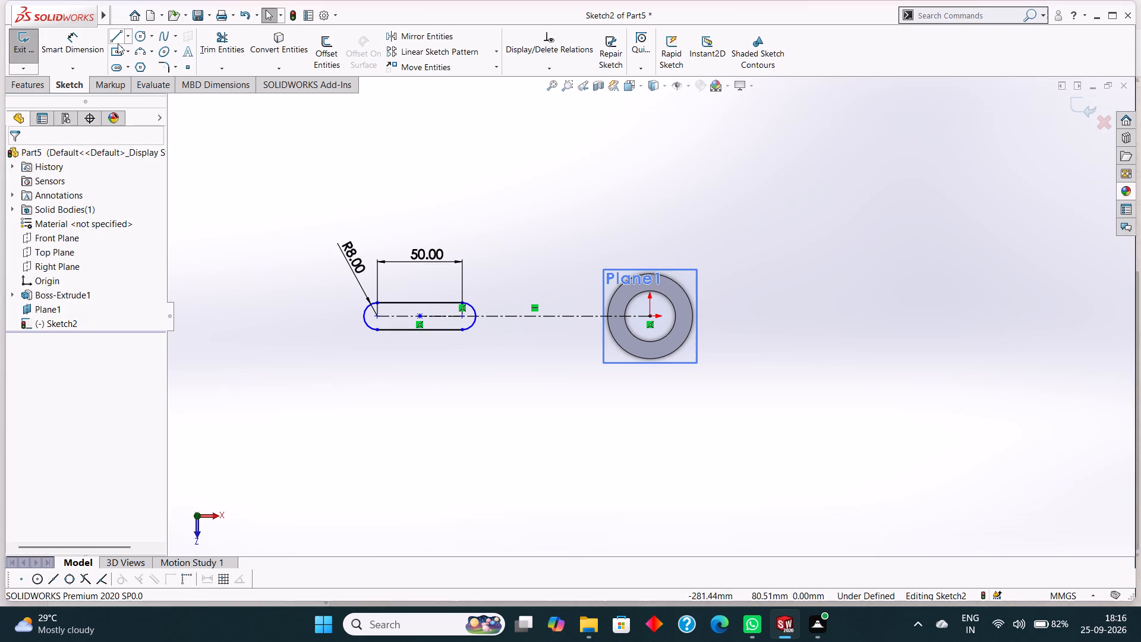
# Sketch a second centerpoint straight slot around the first, sharing its centre and arc centres, about 27 mm wide.
pyautogui.click(126, 66)
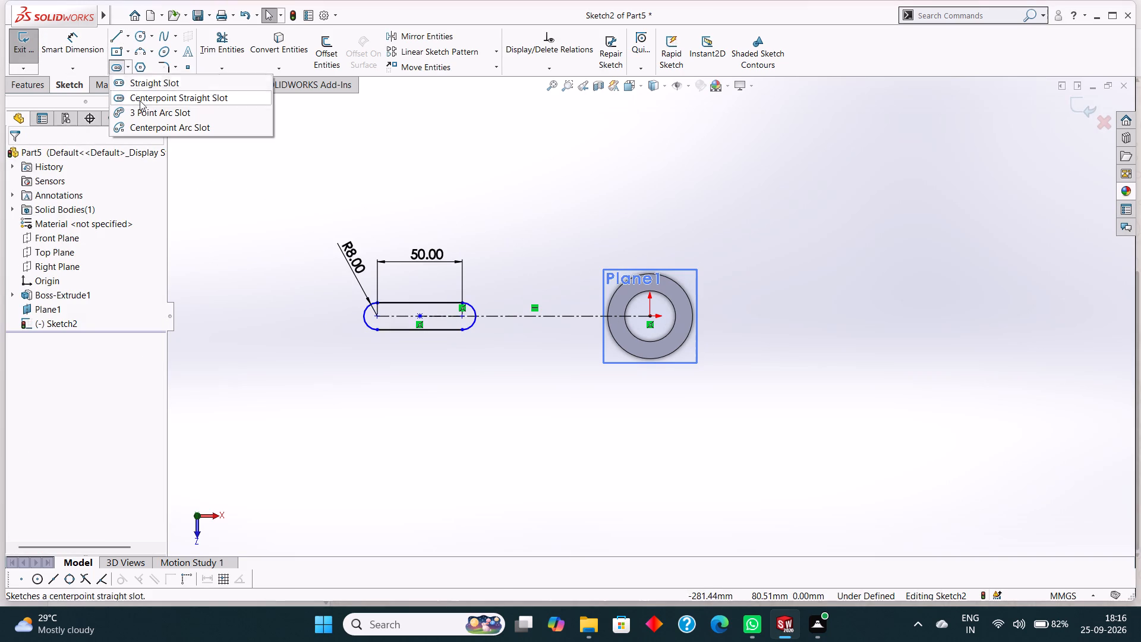
pyautogui.click(146, 100)
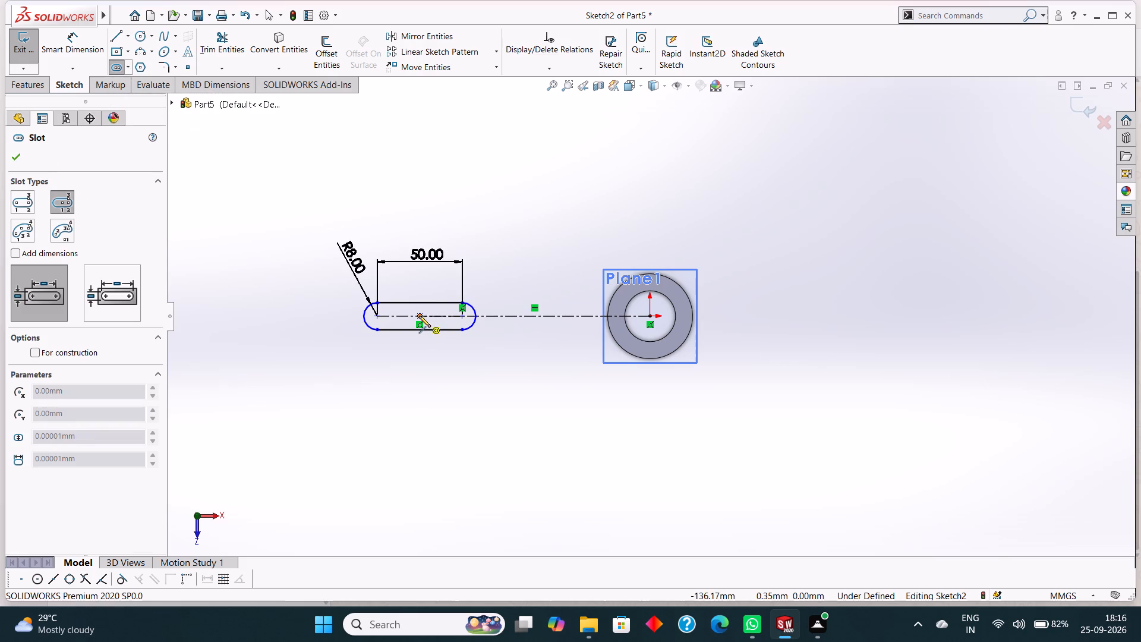
pyautogui.click(419, 316)
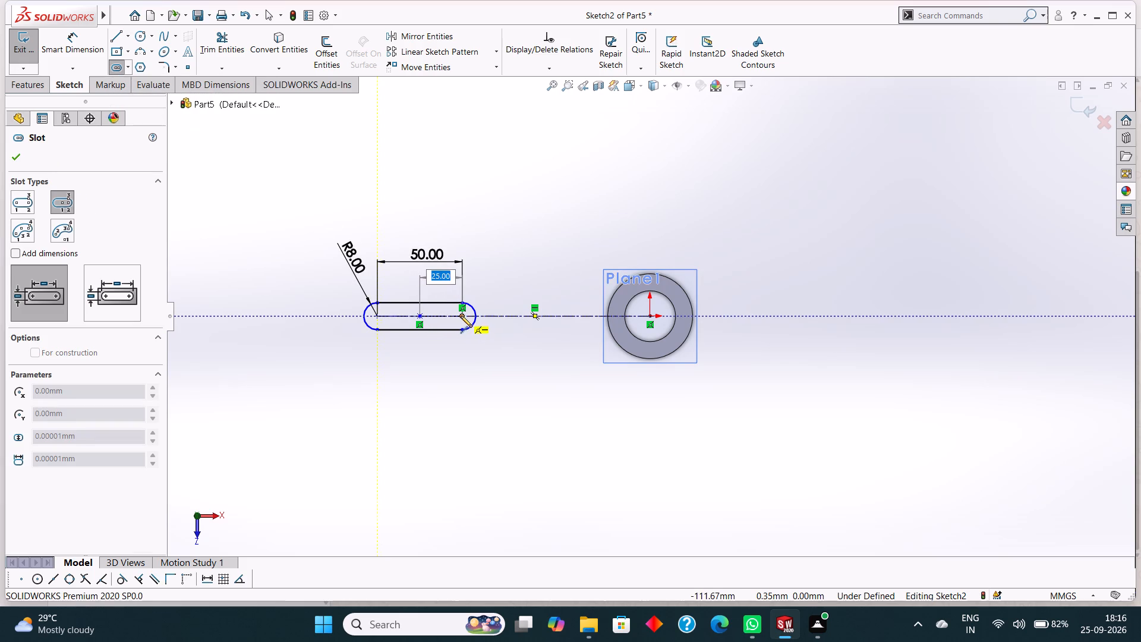
pyautogui.click(461, 316)
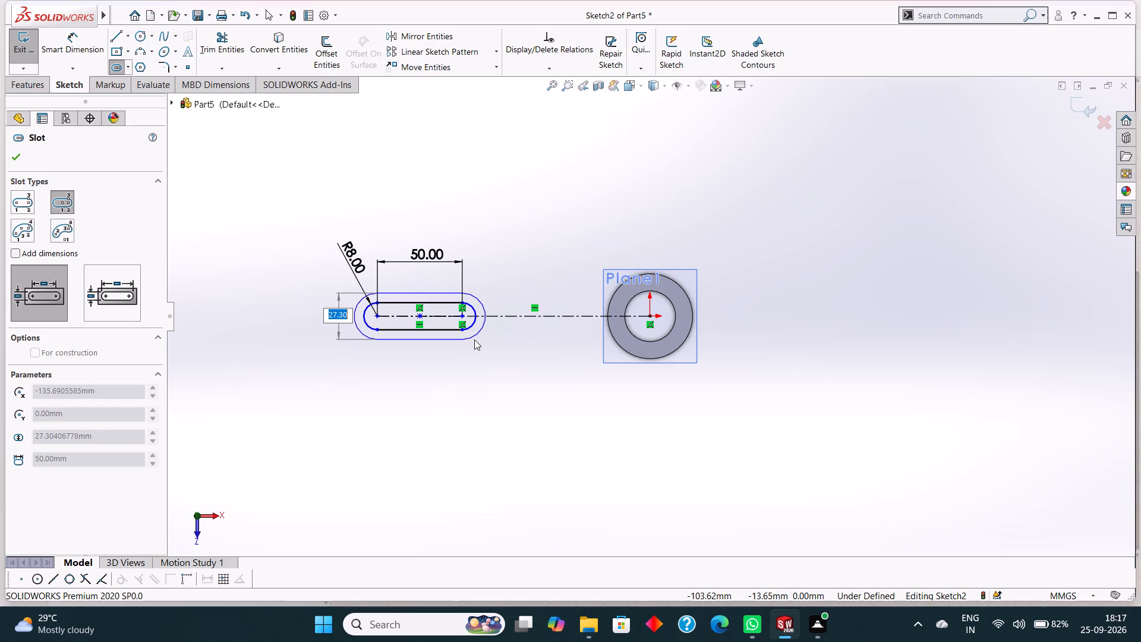
pyautogui.click(474, 339)
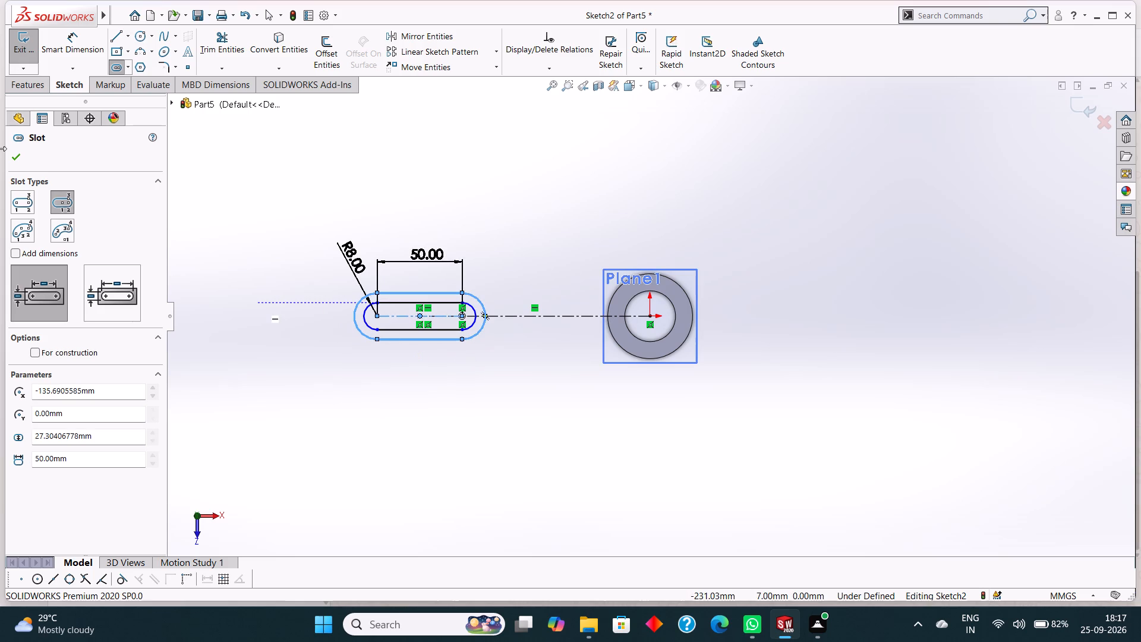
pyautogui.click(21, 156)
# Dimension the outer slot's end arc with a radius of 17.5 mm.
pyautogui.click(84, 41)
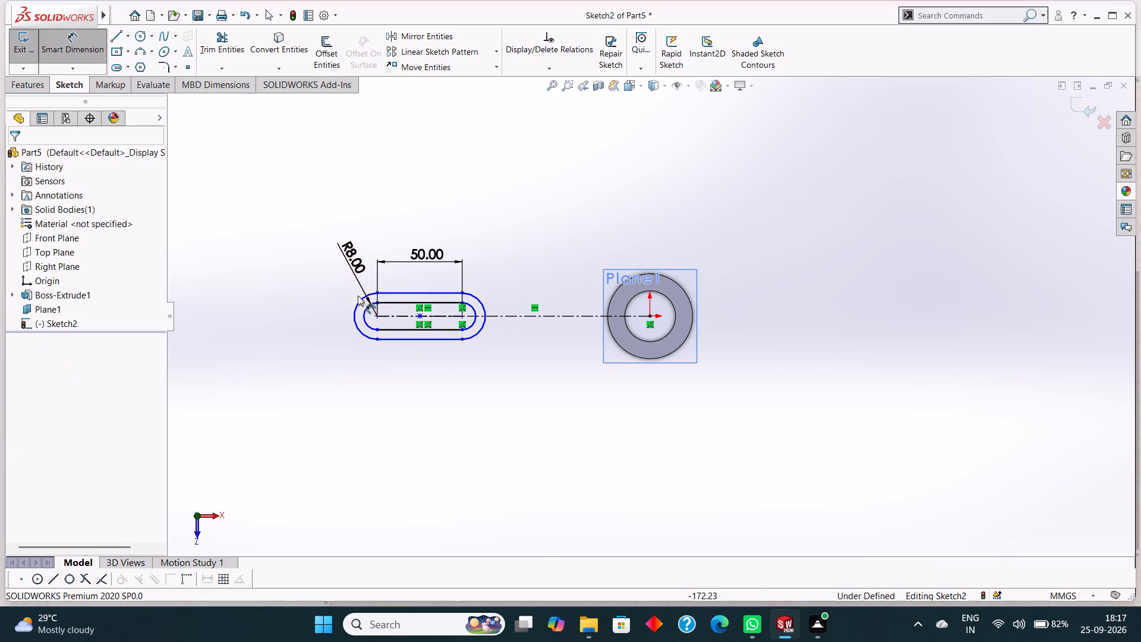
pyautogui.click(358, 301)
pyautogui.click(309, 267)
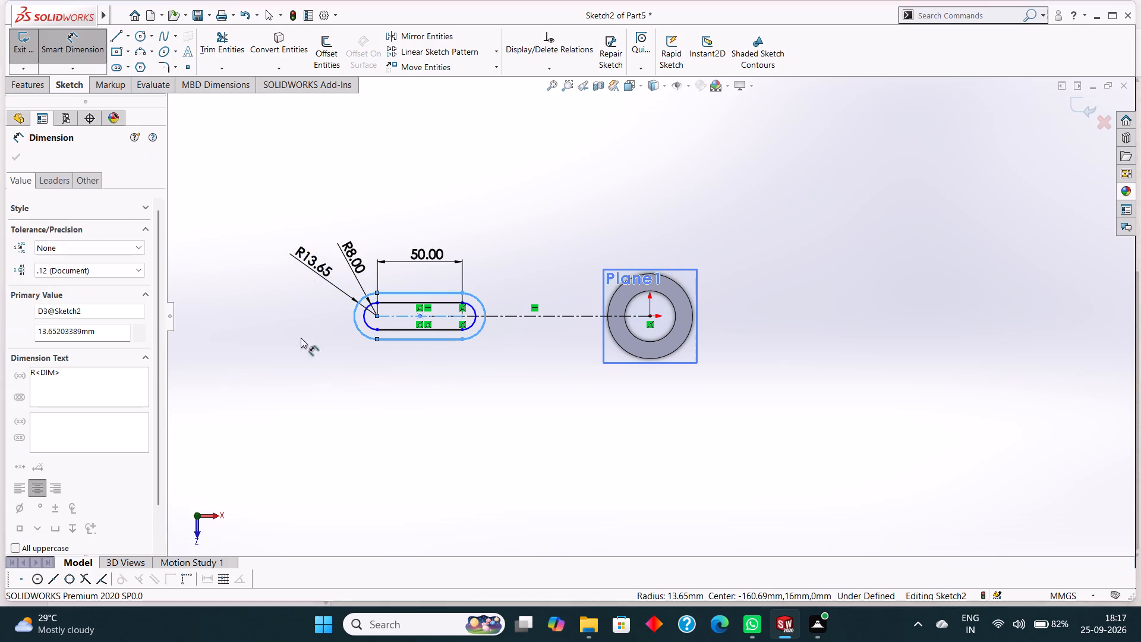
pyautogui.write('17')
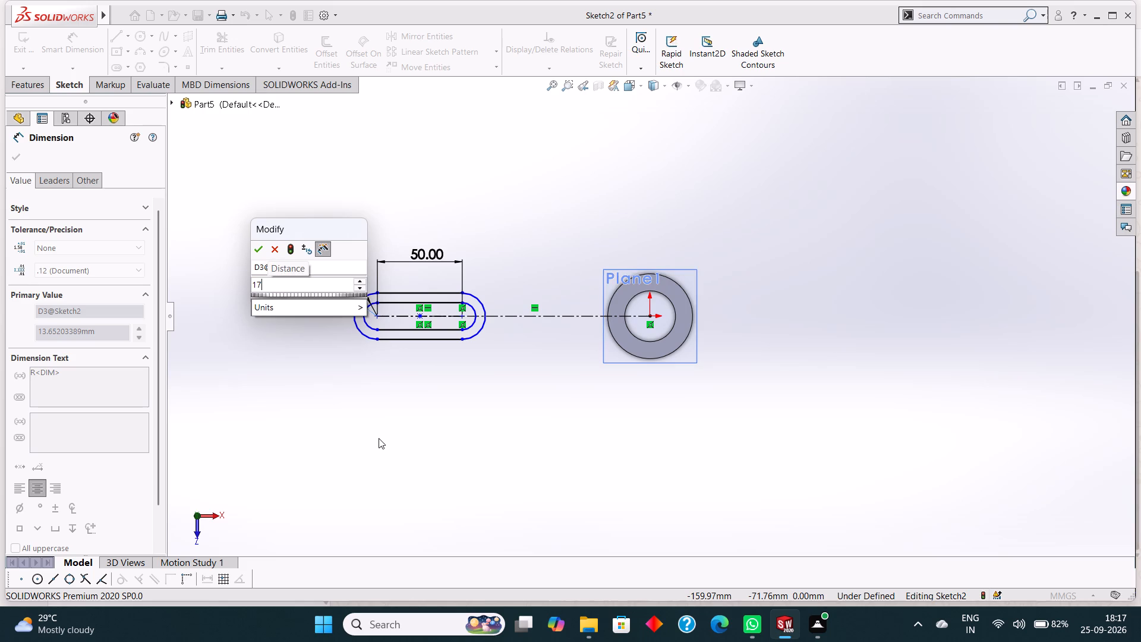
pyautogui.write('.5')
pyautogui.press('Return')
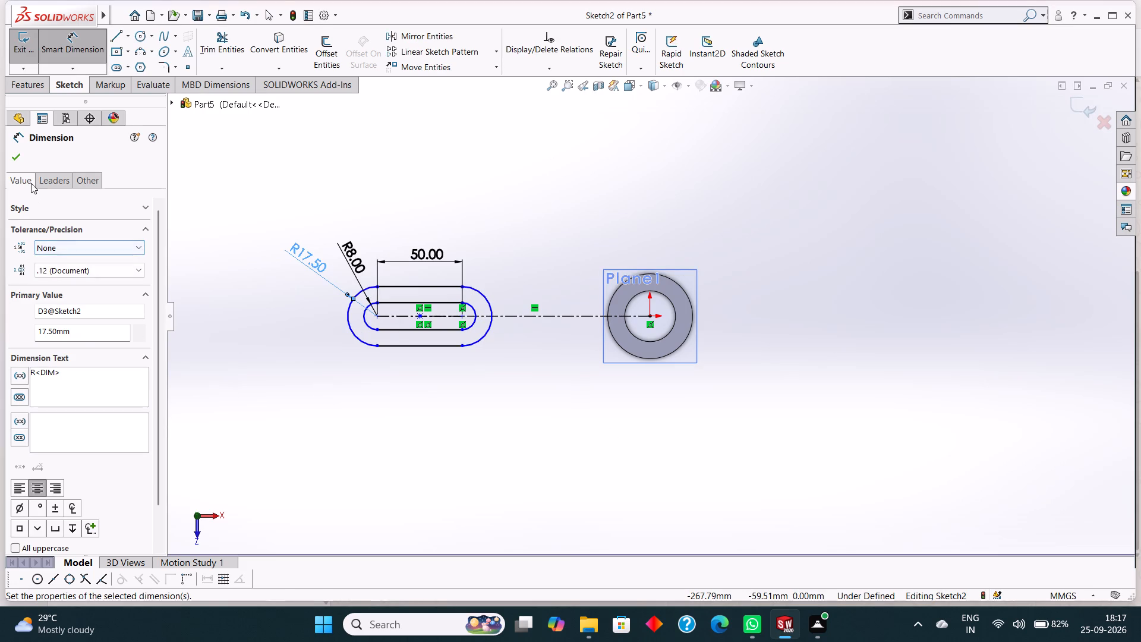
pyautogui.click(17, 154)
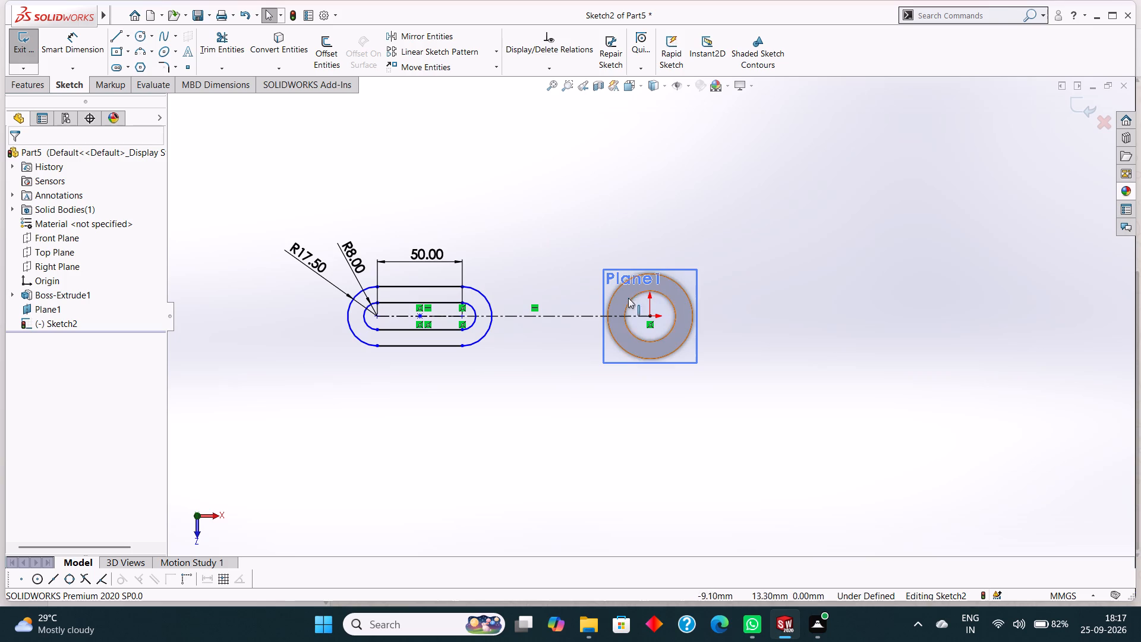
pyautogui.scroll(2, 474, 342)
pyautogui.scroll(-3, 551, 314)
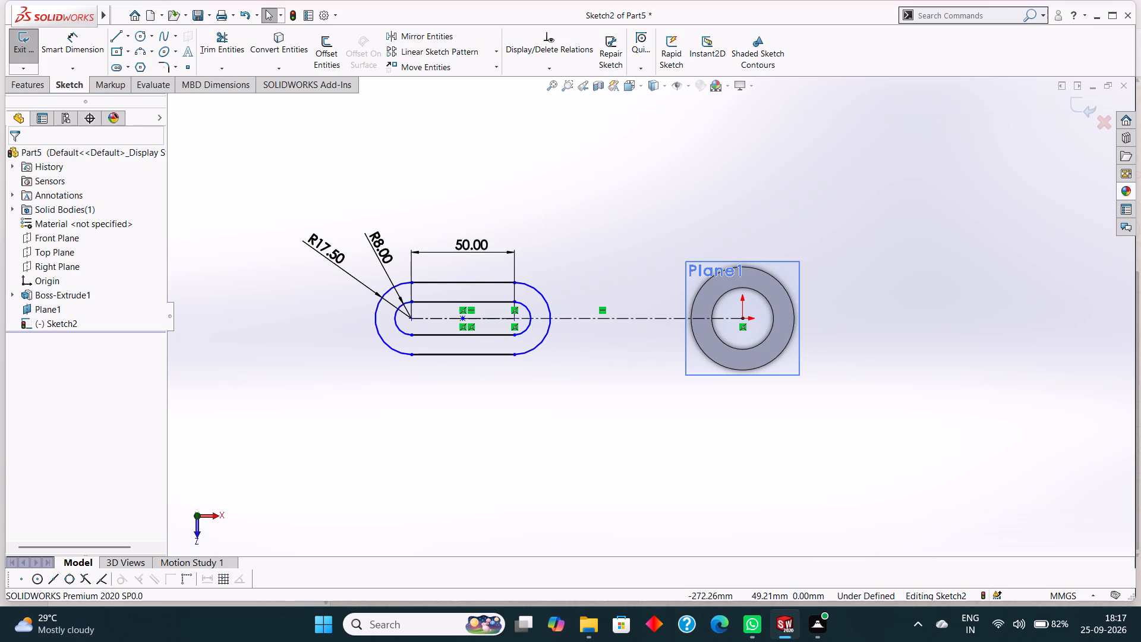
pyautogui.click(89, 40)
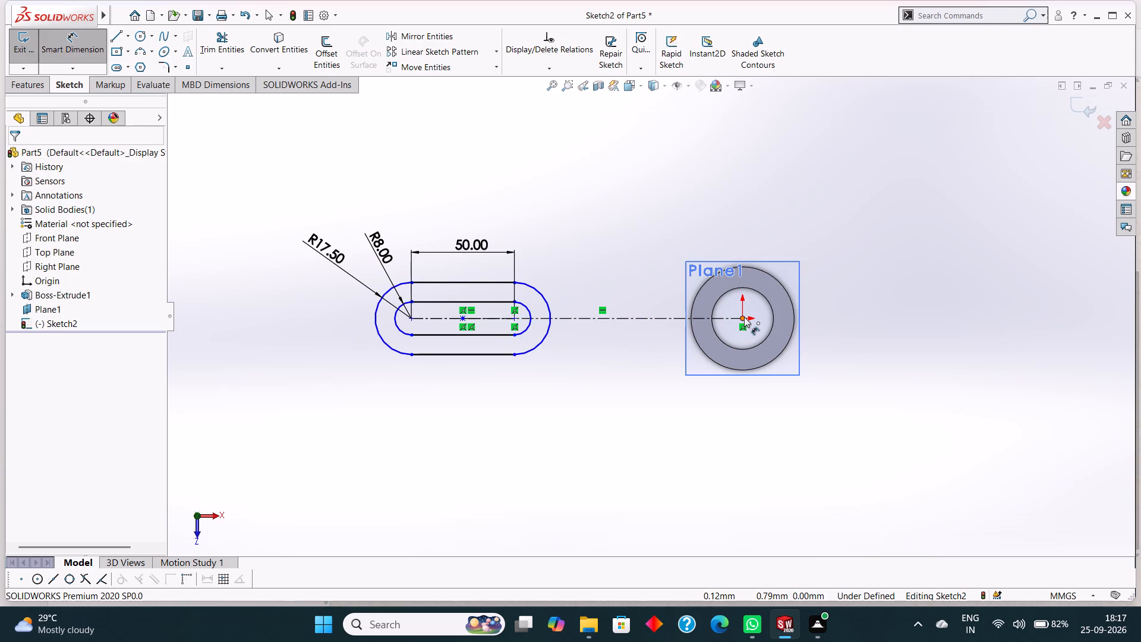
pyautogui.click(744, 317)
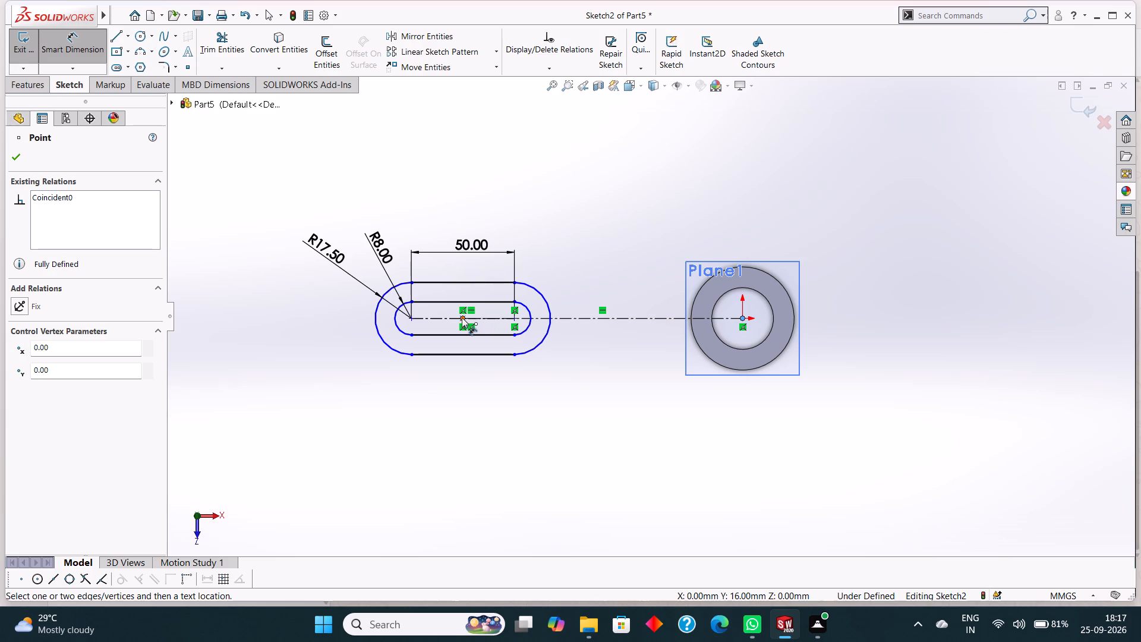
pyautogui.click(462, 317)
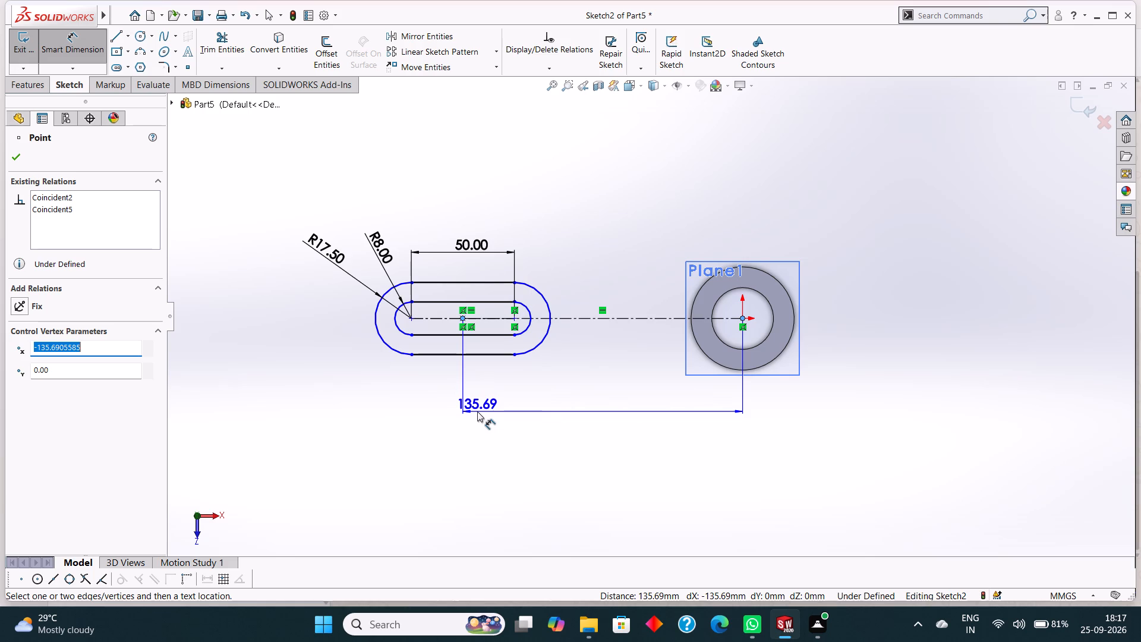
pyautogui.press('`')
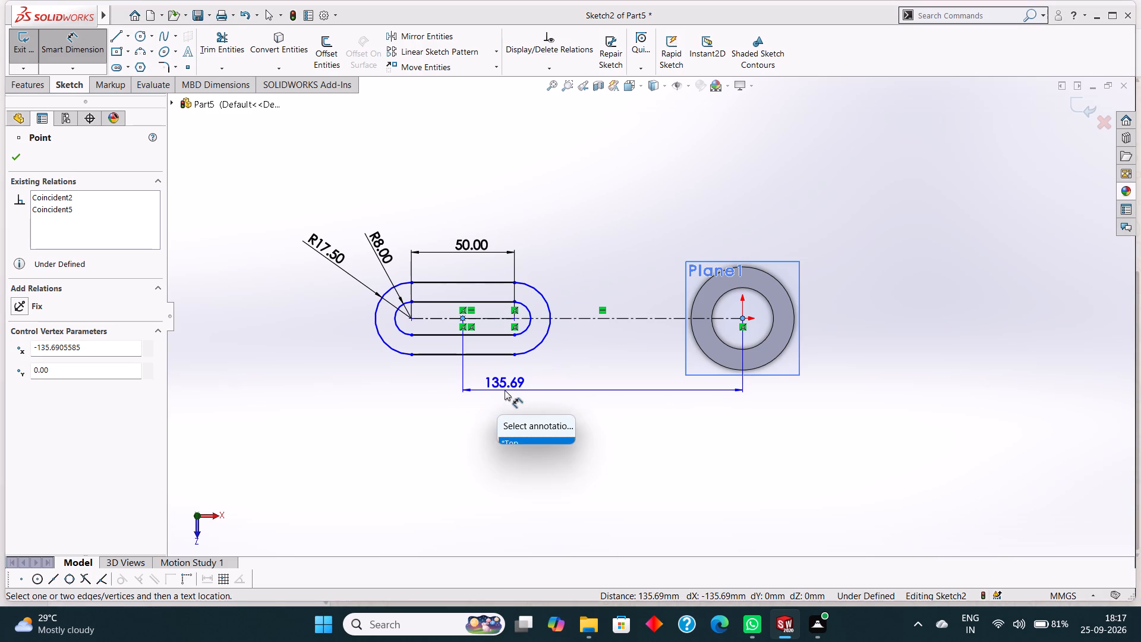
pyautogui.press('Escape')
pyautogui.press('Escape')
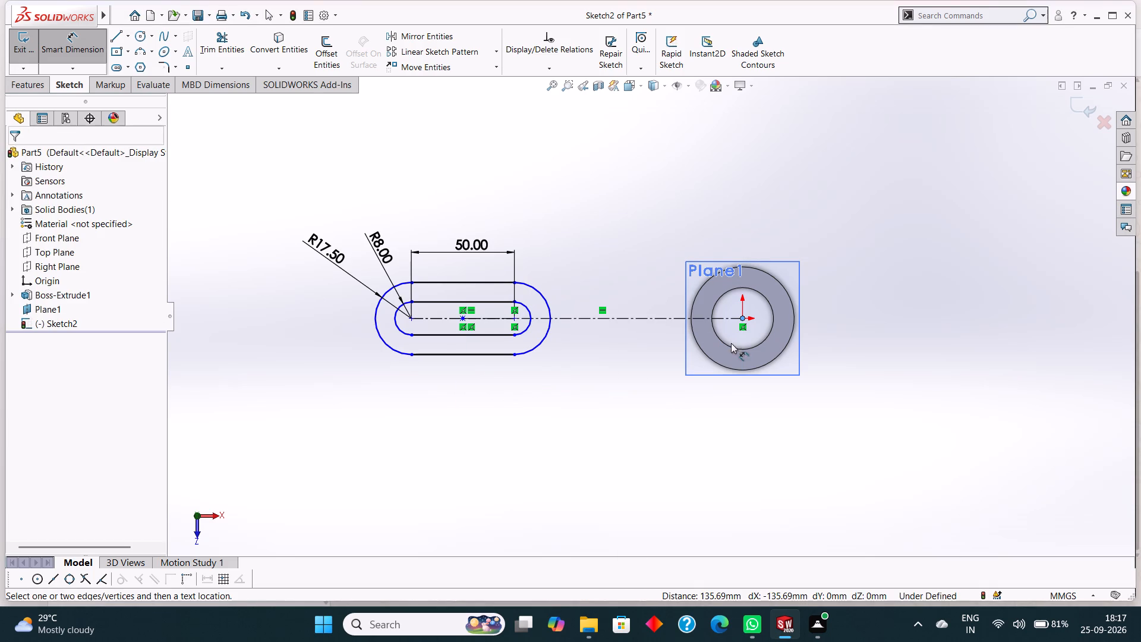
# Dimension the distance from the origin to the slot's farther arc centre as 140 mm.
pyautogui.click(742, 316)
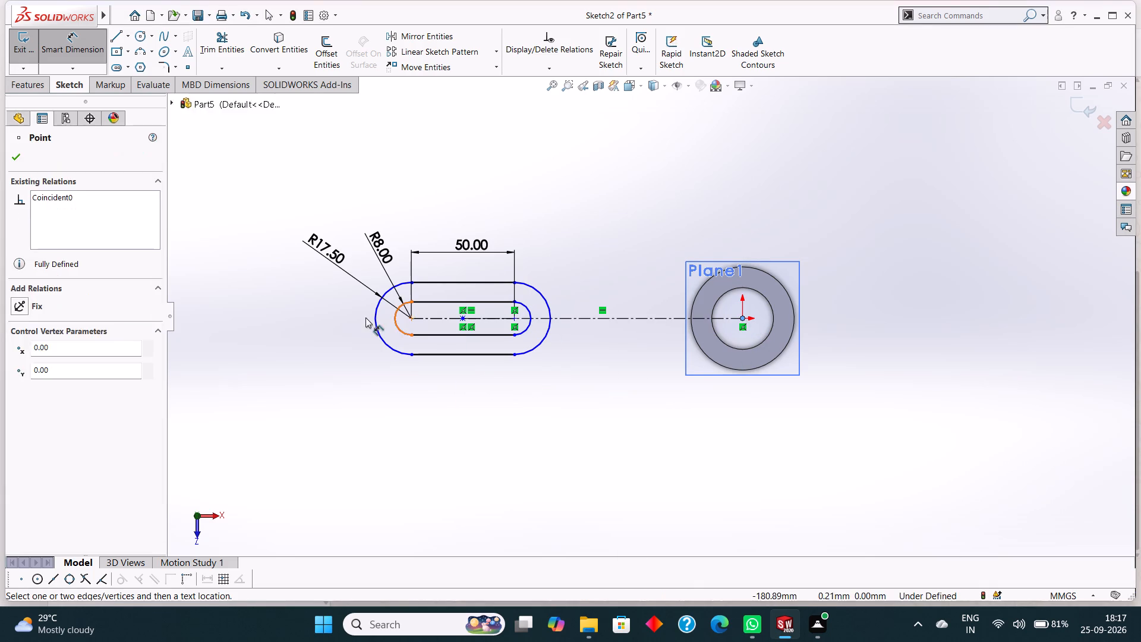
pyautogui.click(409, 318)
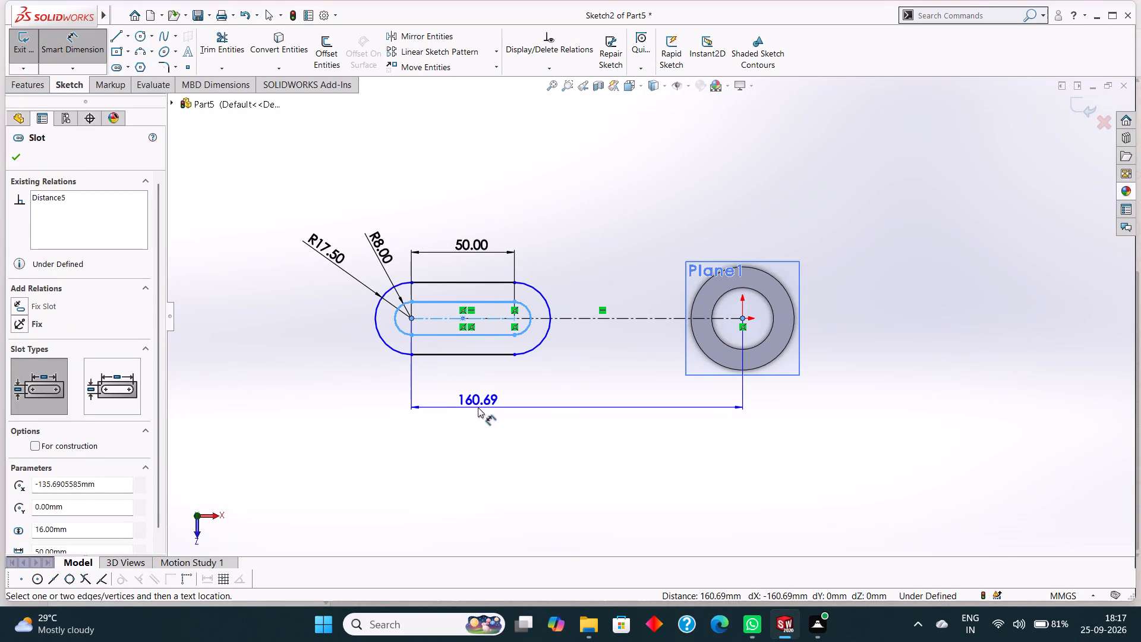
pyautogui.click(478, 407)
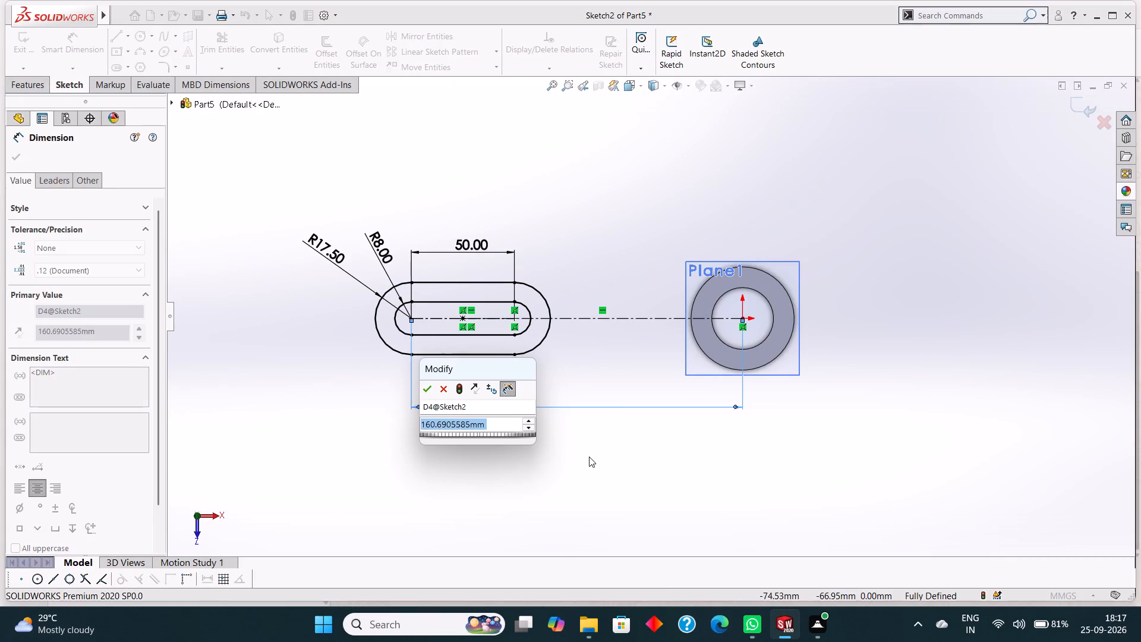
pyautogui.write('140')
pyautogui.press('Return')
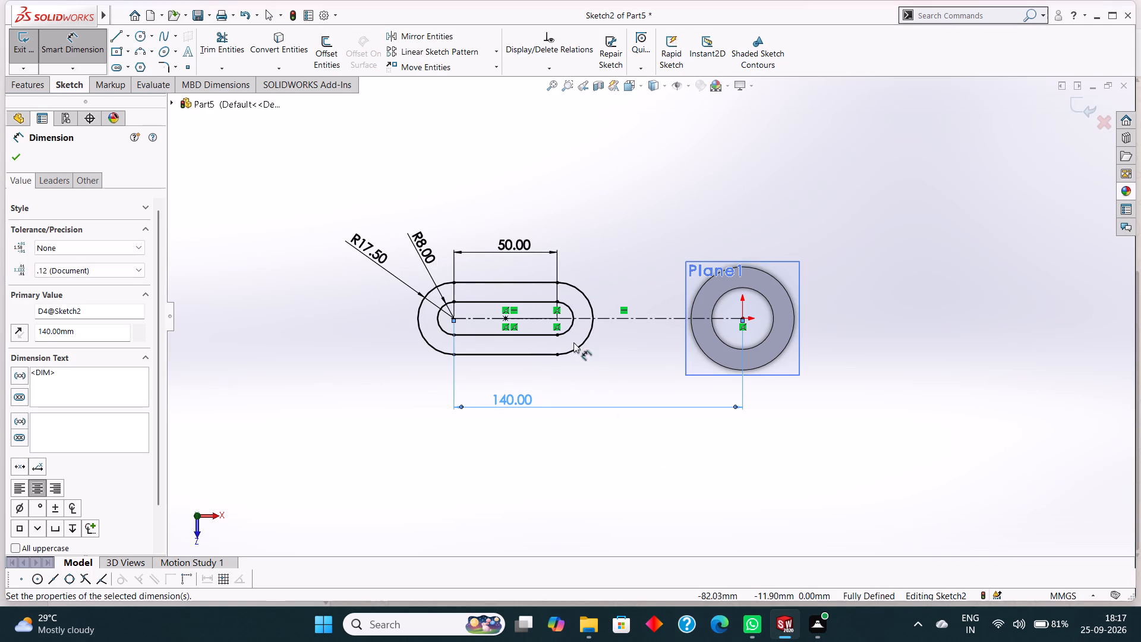
pyautogui.click(14, 156)
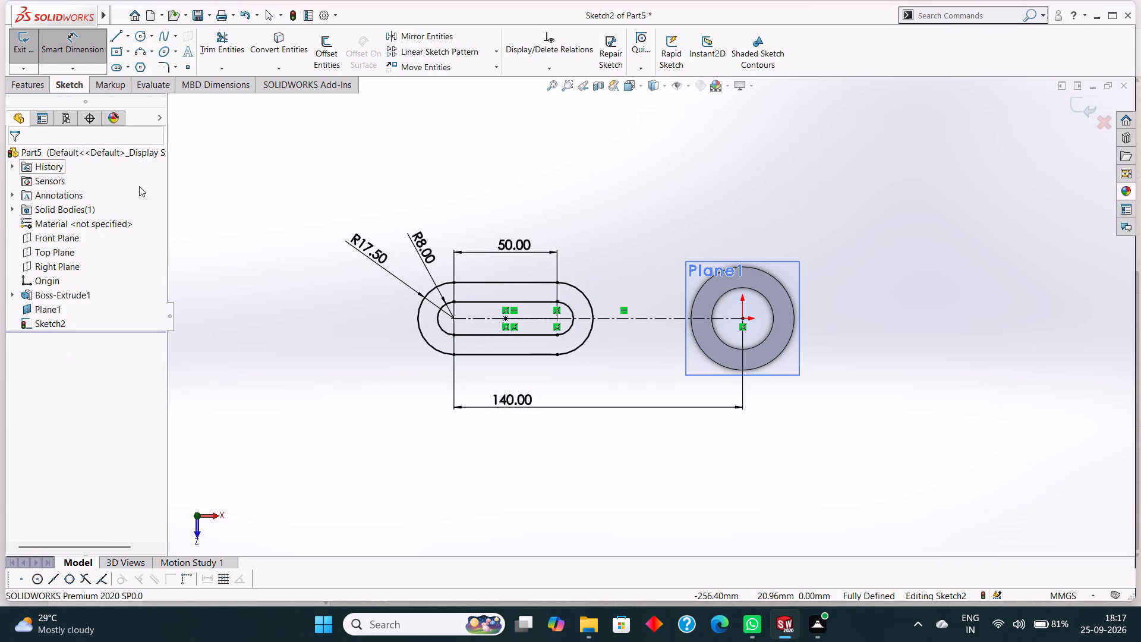
# Examine the dimensioned slot sketch and its centreline relative to the hollow cylinder from an angled 3D view.
pyautogui.scroll(1, 586, 225)
pyautogui.scroll(-1, 574, 247)
pyautogui.scroll(2, 579, 284)
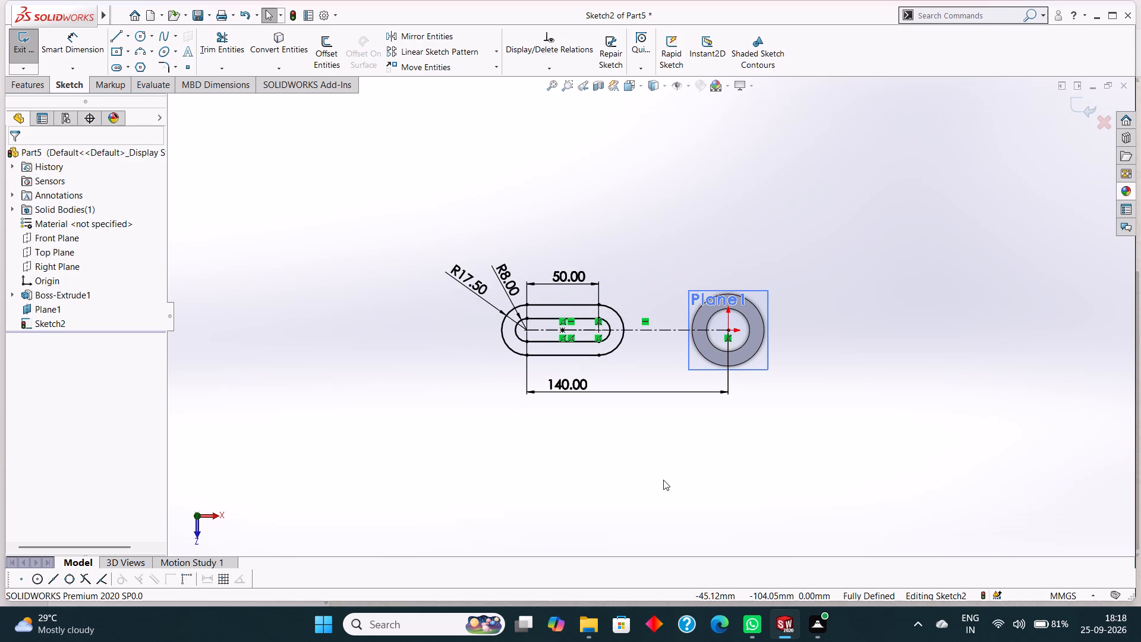
pyautogui.scroll(1, 663, 479)
pyautogui.scroll(-1, 634, 477)
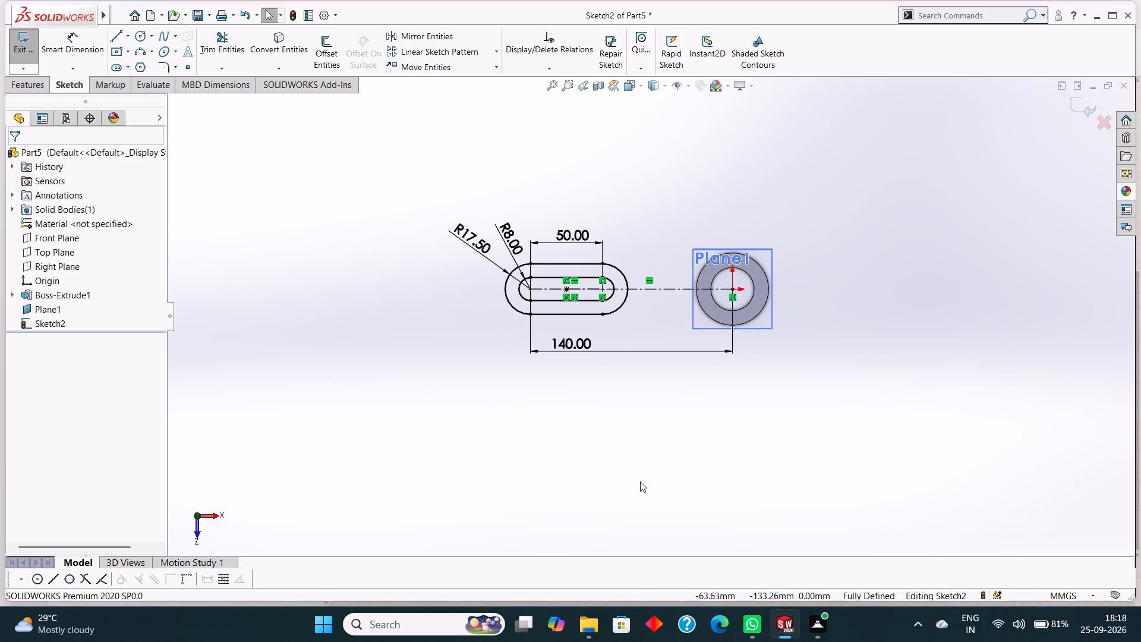
pyautogui.scroll(-1, 640, 481)
pyautogui.moveTo(640, 481); pyautogui.dragTo(625, 311, button='middle')
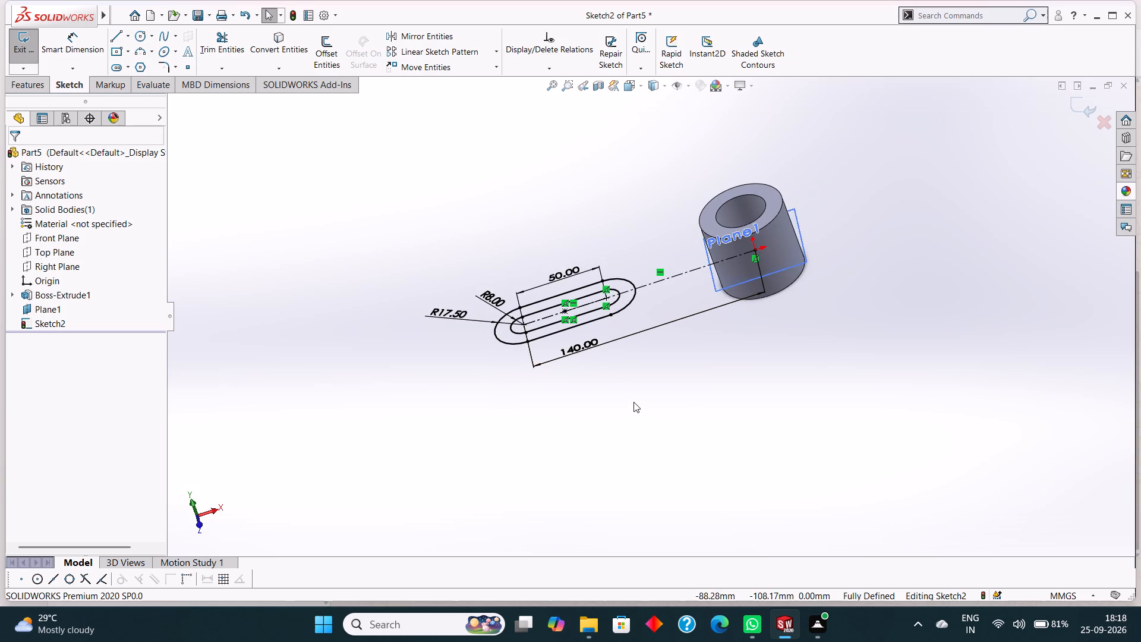
pyautogui.scroll(1, 635, 402)
pyautogui.moveTo(635, 402); pyautogui.dragTo(629, 382, button='middle')
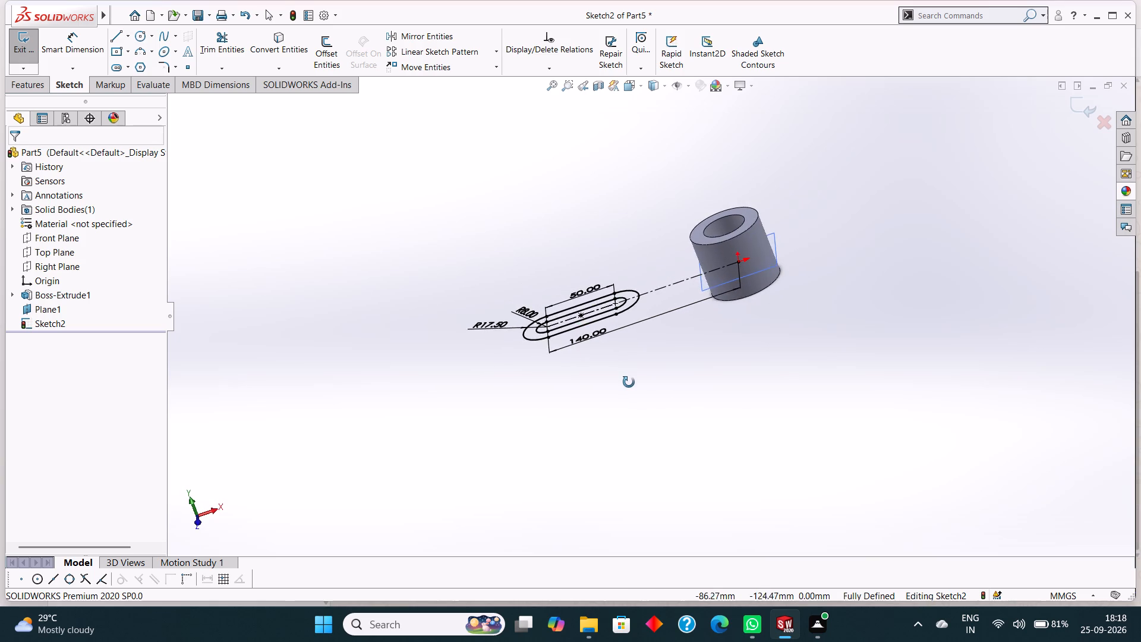
pyautogui.moveTo(629, 382); pyautogui.dragTo(633, 391, button='middle')
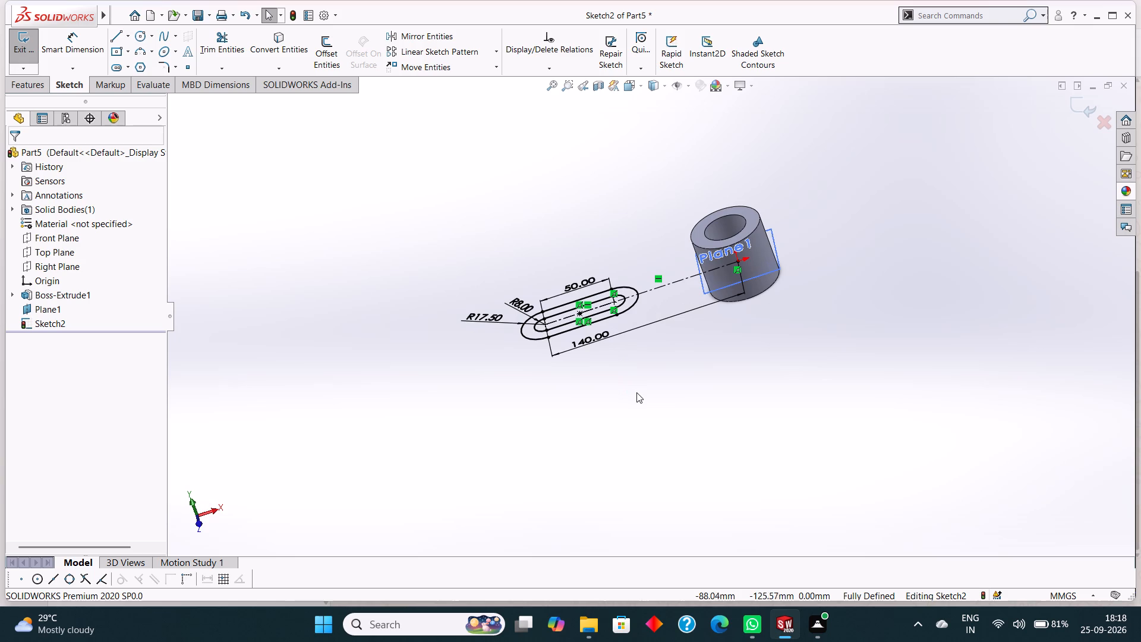
pyautogui.scroll(1, 541, 409)
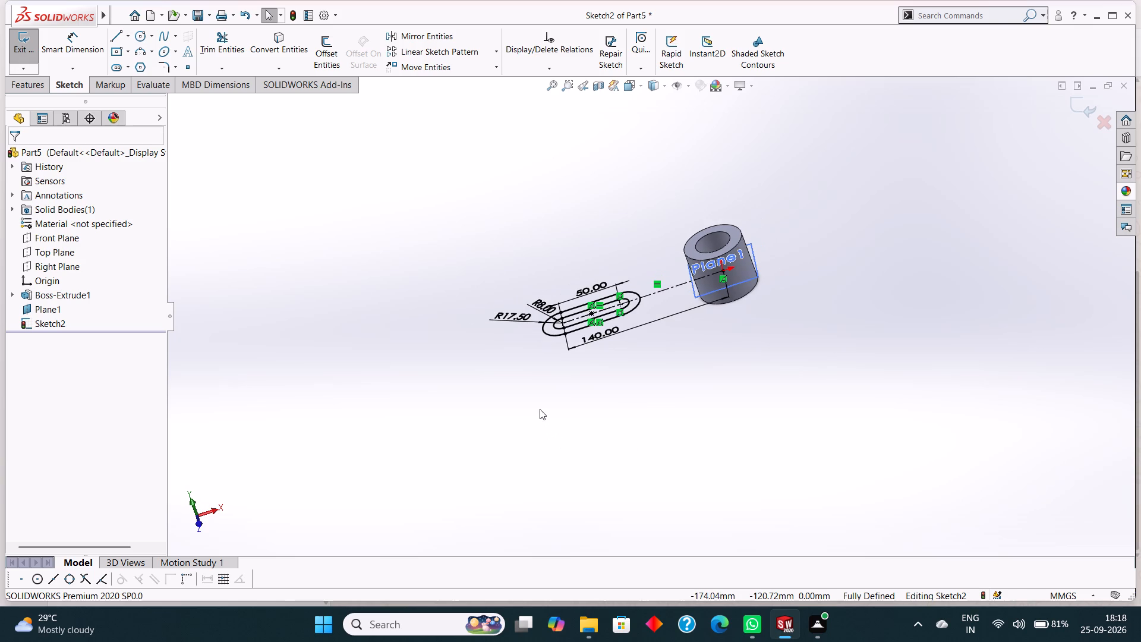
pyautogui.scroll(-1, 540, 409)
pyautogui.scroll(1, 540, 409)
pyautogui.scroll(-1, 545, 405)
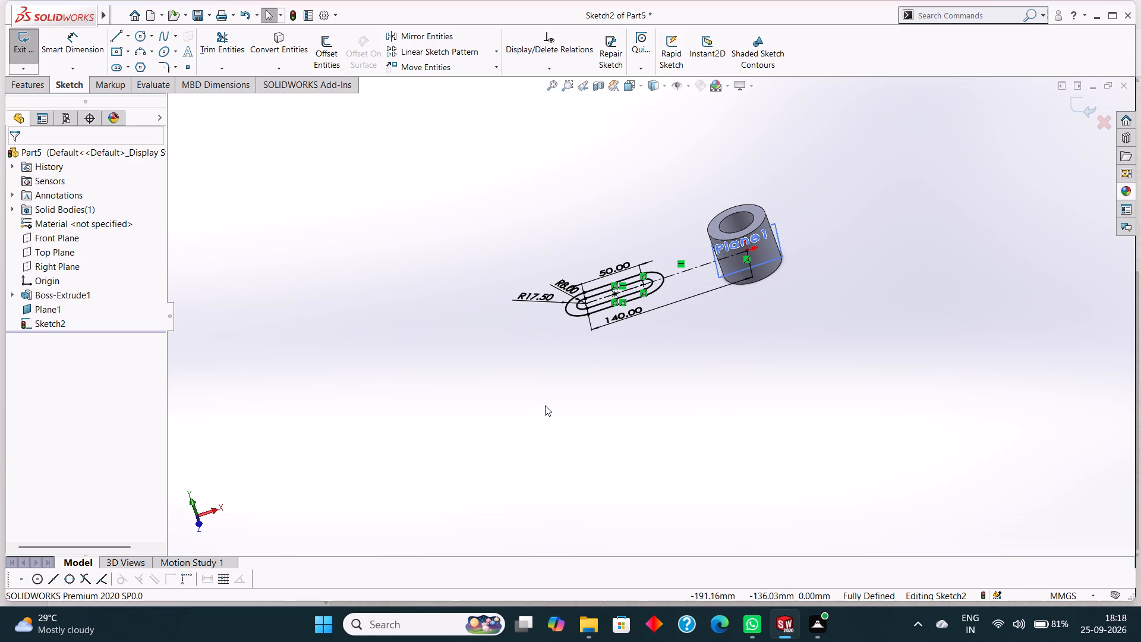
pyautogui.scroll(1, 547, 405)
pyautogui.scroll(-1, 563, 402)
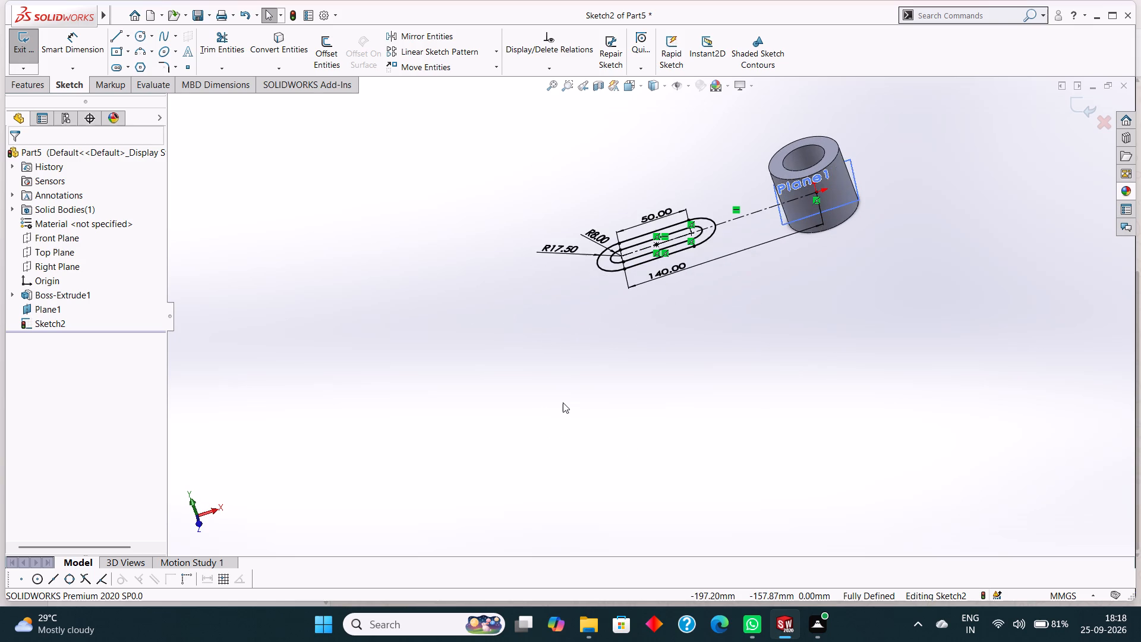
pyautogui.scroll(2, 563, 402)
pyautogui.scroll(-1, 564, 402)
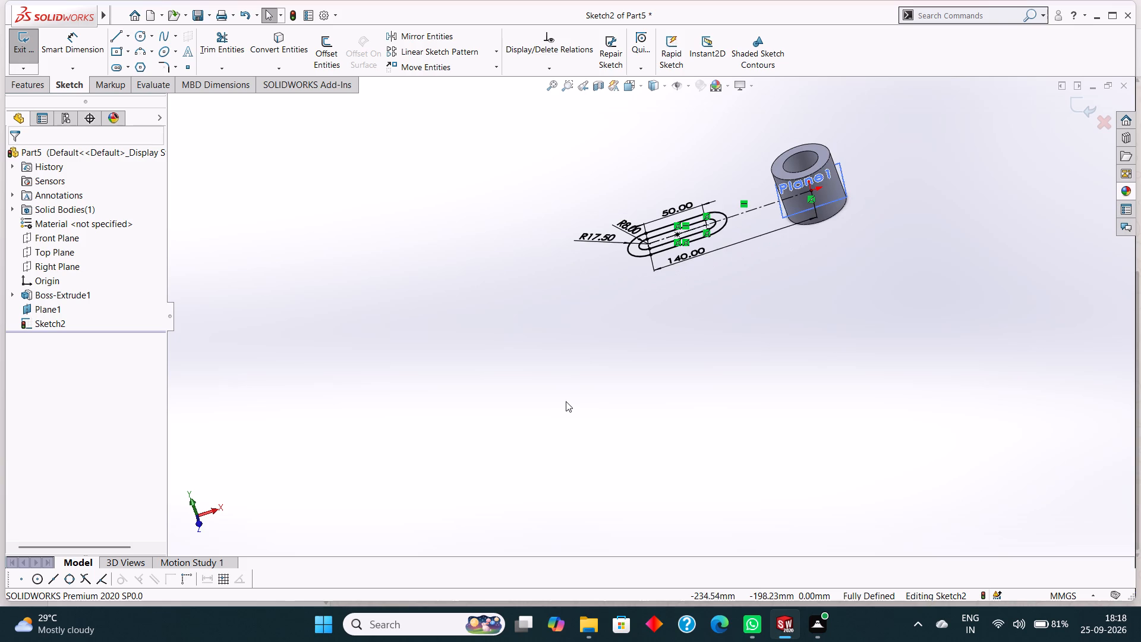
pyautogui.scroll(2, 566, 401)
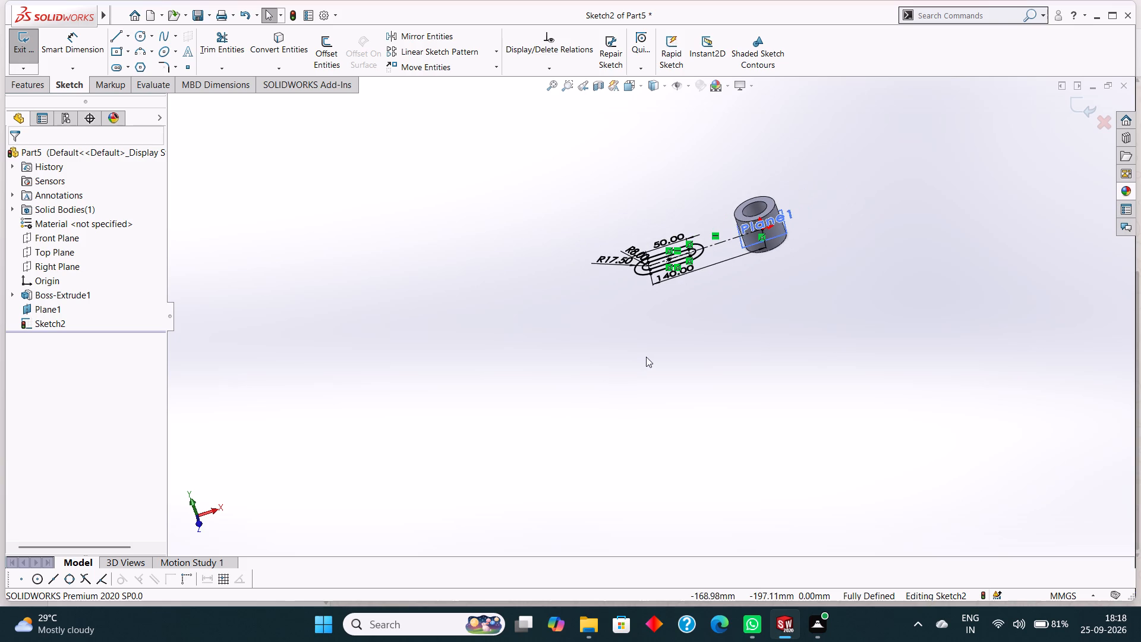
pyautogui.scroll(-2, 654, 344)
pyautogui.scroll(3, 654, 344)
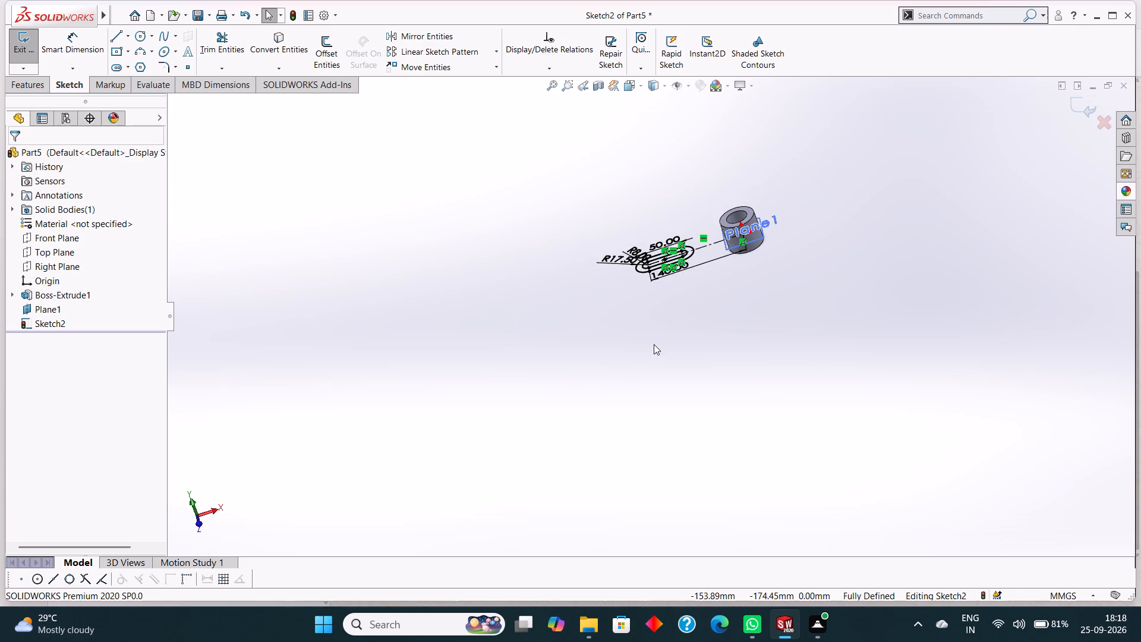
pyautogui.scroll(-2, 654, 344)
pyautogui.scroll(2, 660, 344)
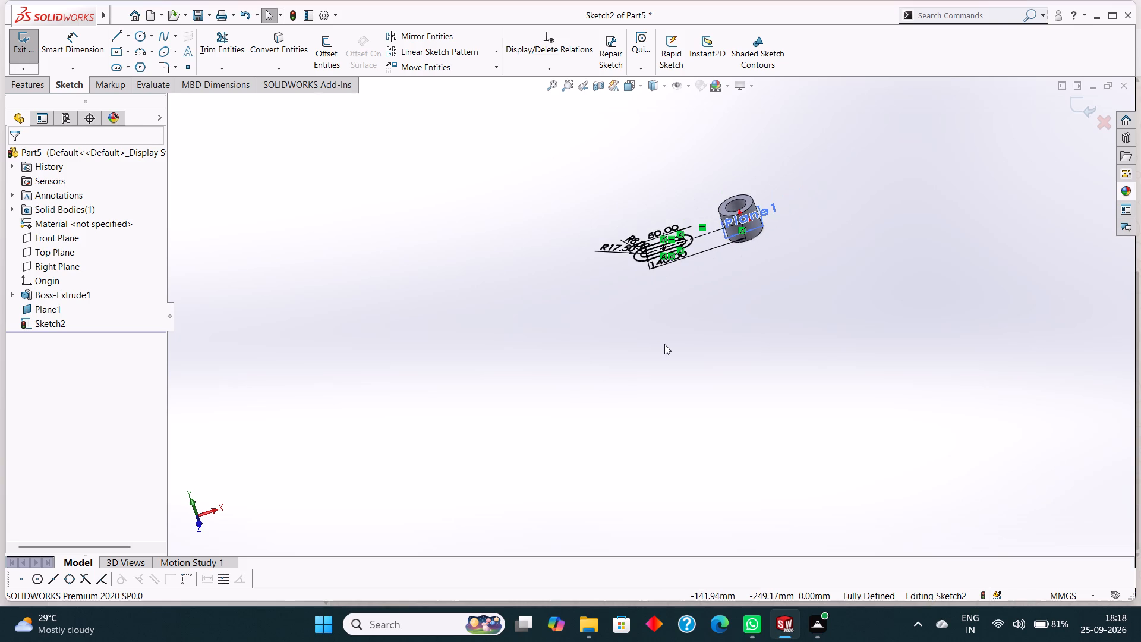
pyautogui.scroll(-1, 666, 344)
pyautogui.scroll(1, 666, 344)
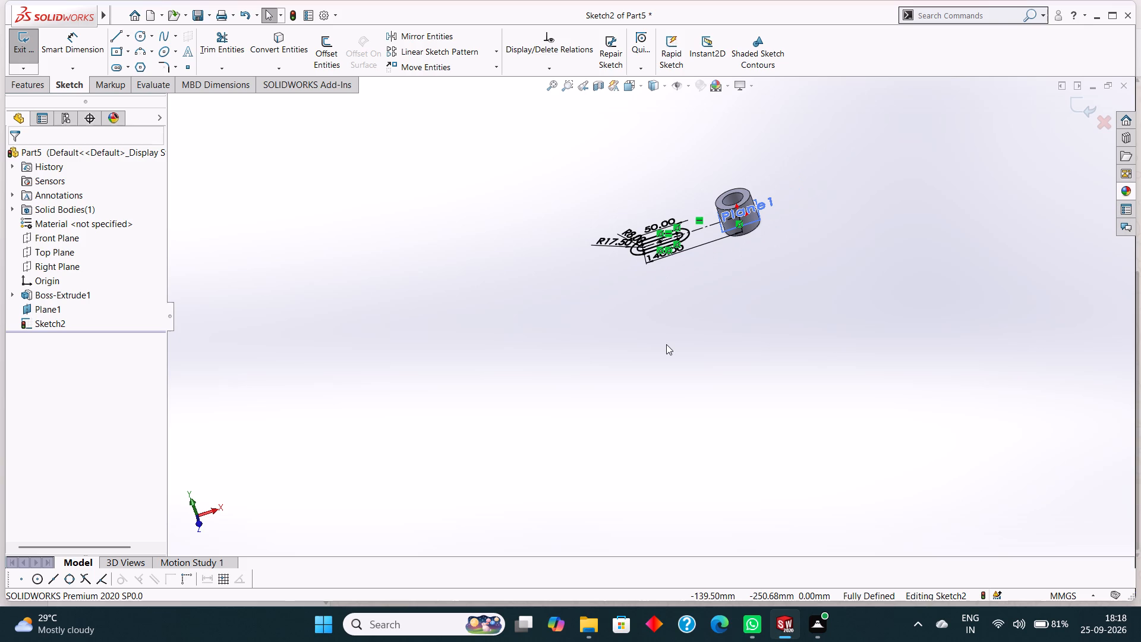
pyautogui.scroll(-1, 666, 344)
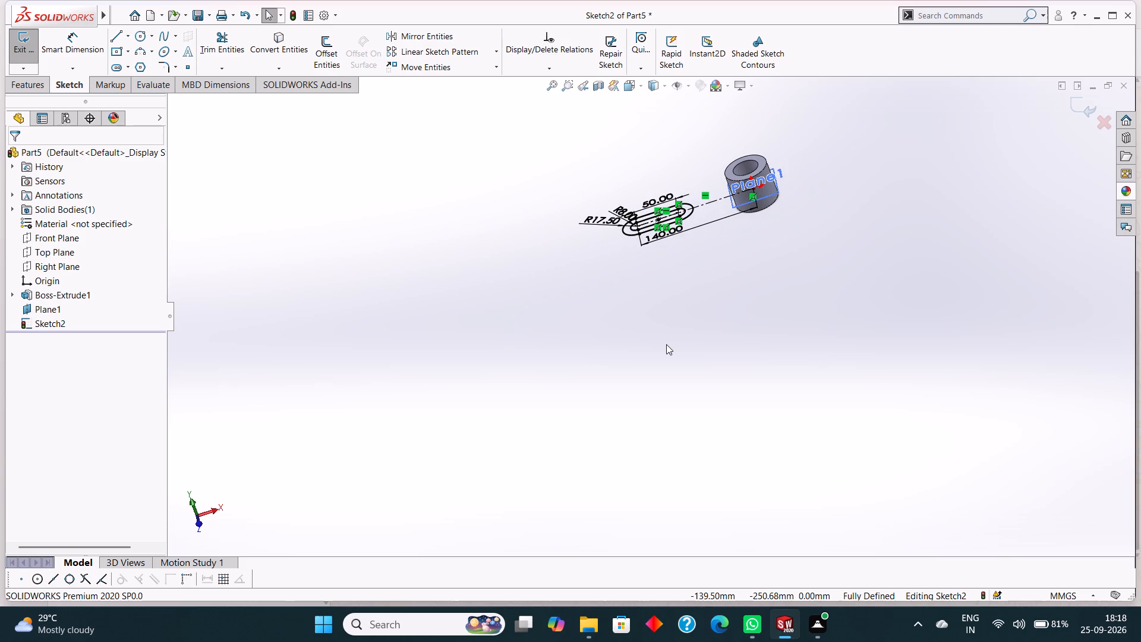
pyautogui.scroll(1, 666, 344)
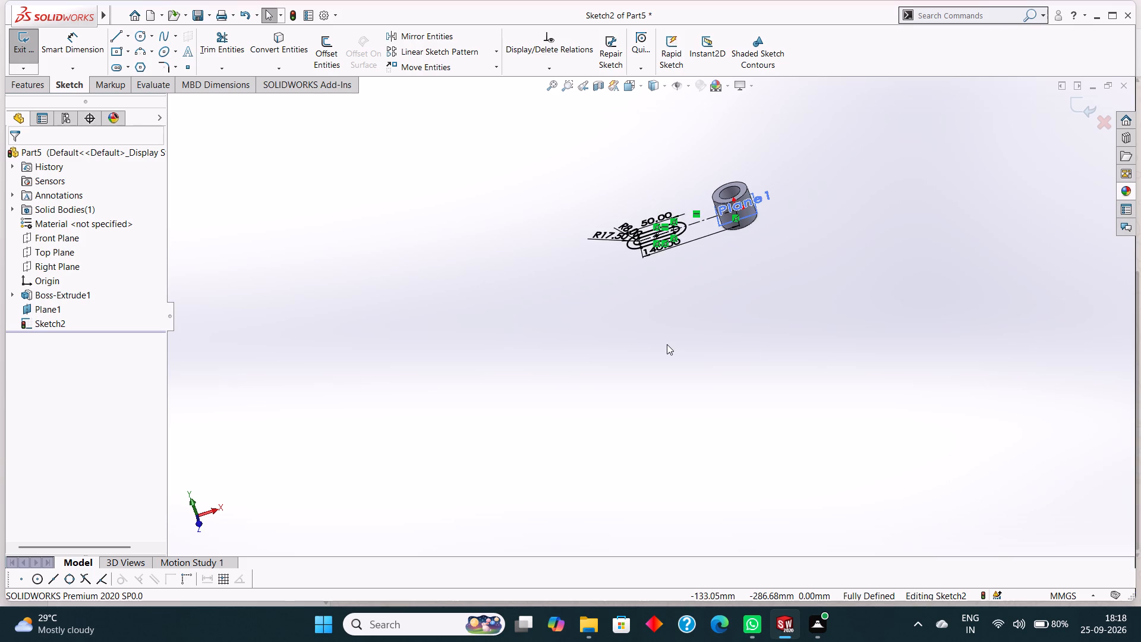
# Examine the slot sketch nearly edge-on to check the height of its plane against the hollow cylinder.
pyautogui.moveTo(697, 345); pyautogui.dragTo(688, 336, button='middle')
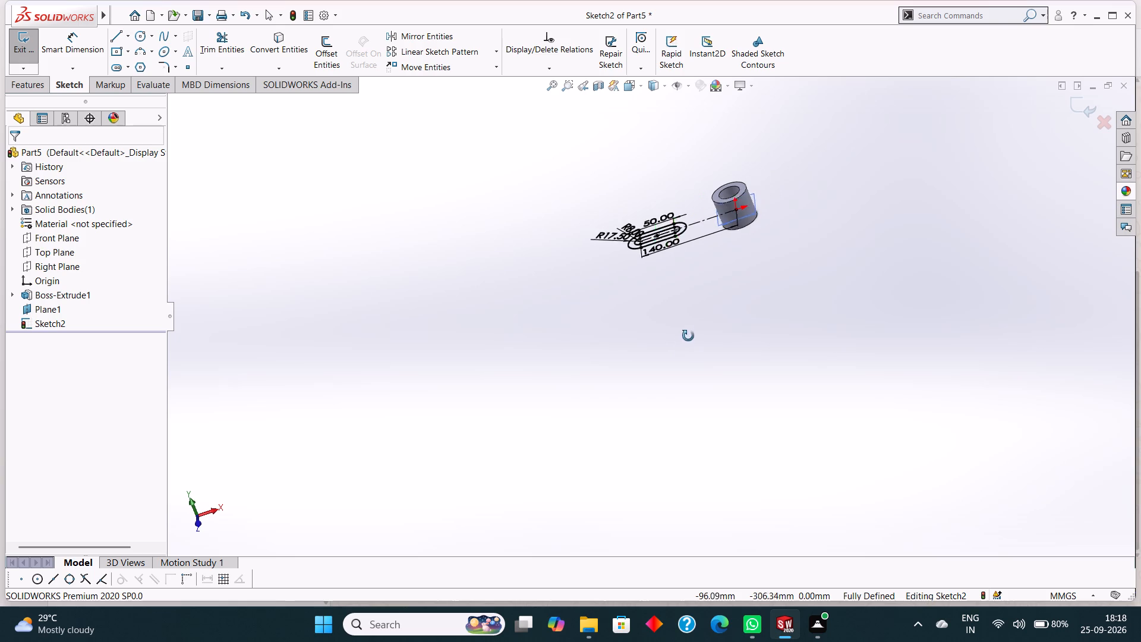
pyautogui.moveTo(688, 336); pyautogui.dragTo(690, 311, button='middle')
pyautogui.press('Escape')
pyautogui.press('Escape')
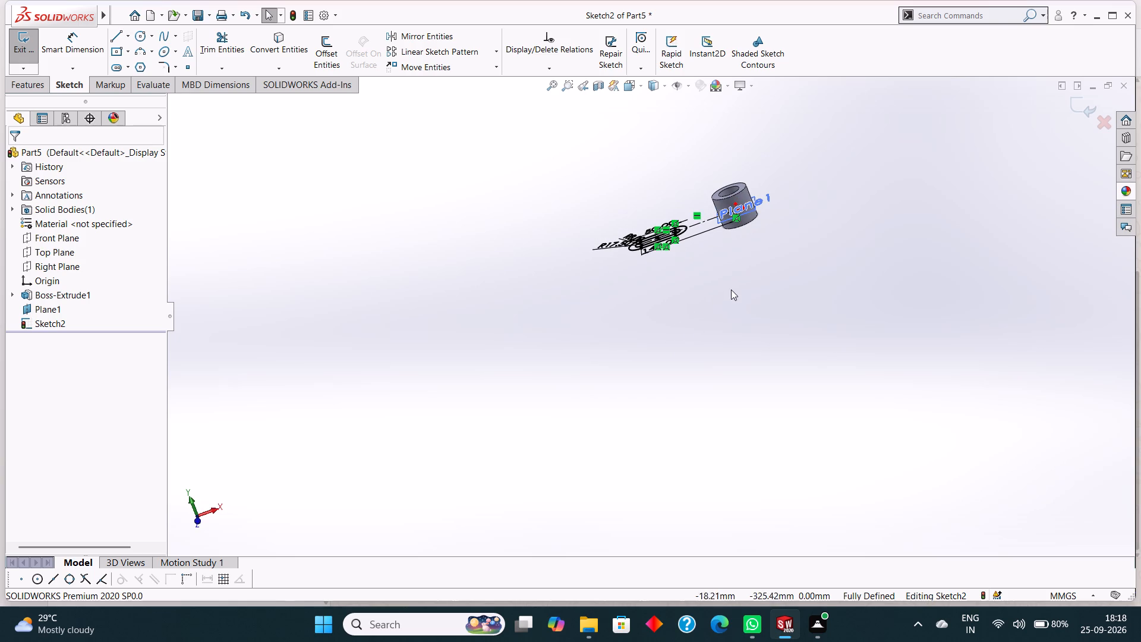
pyautogui.moveTo(732, 289); pyautogui.dragTo(728, 345, button='middle')
pyautogui.scroll(1, 708, 331)
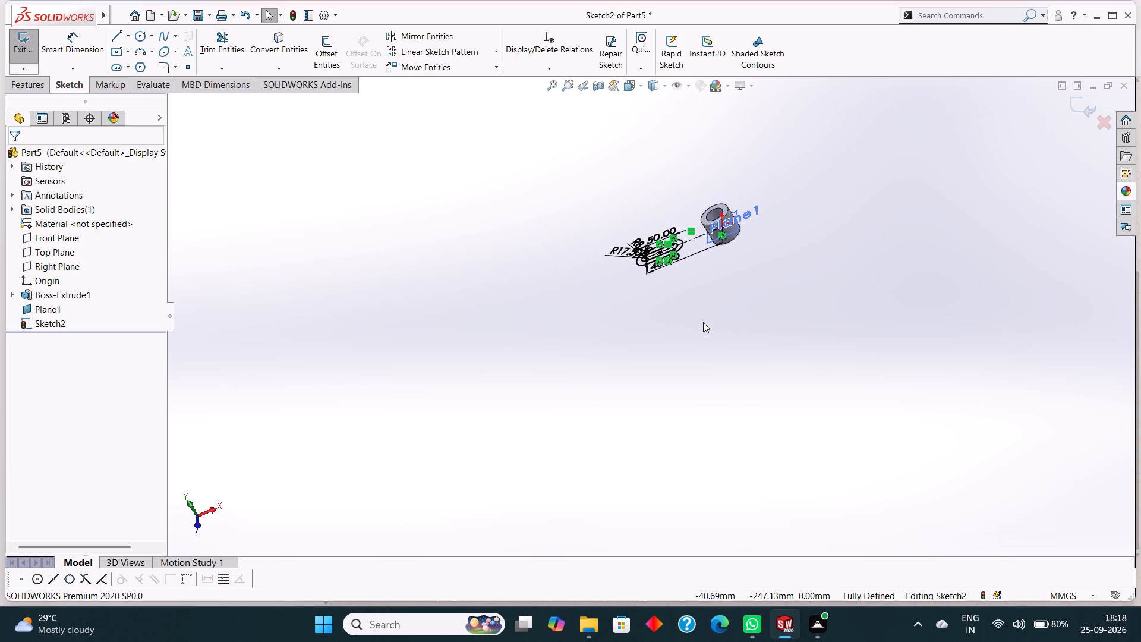
pyautogui.press('Escape')
pyautogui.moveTo(711, 297); pyautogui.dragTo(735, 232, button='middle')
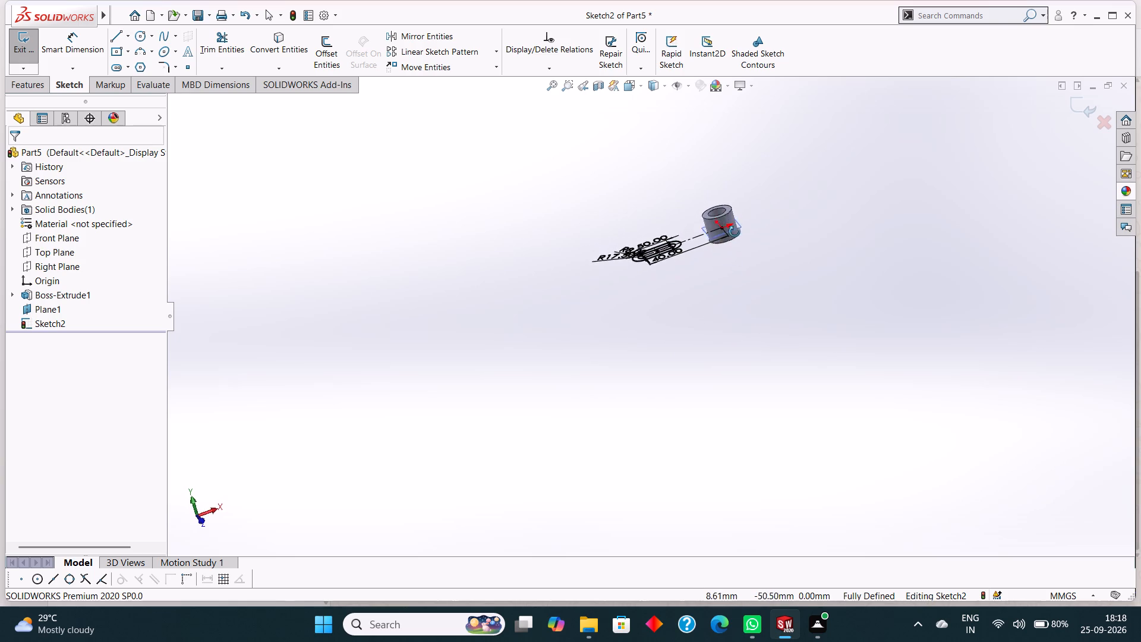
pyautogui.moveTo(735, 232); pyautogui.dragTo(718, 174, button='middle')
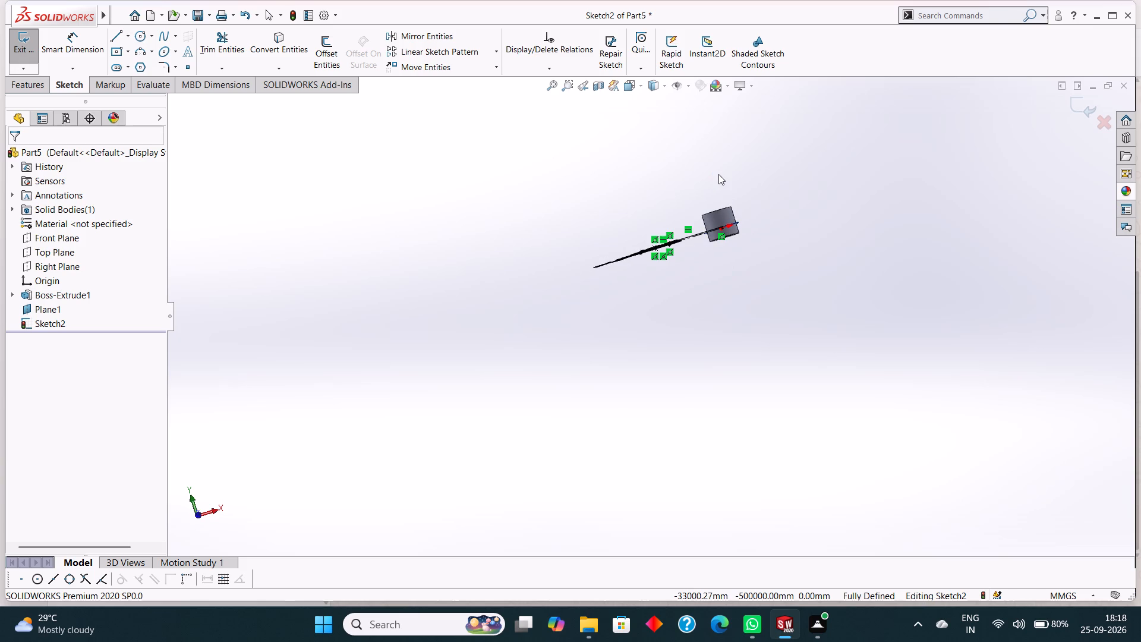
pyautogui.scroll(-6, 720, 202)
pyautogui.scroll(-2, 672, 350)
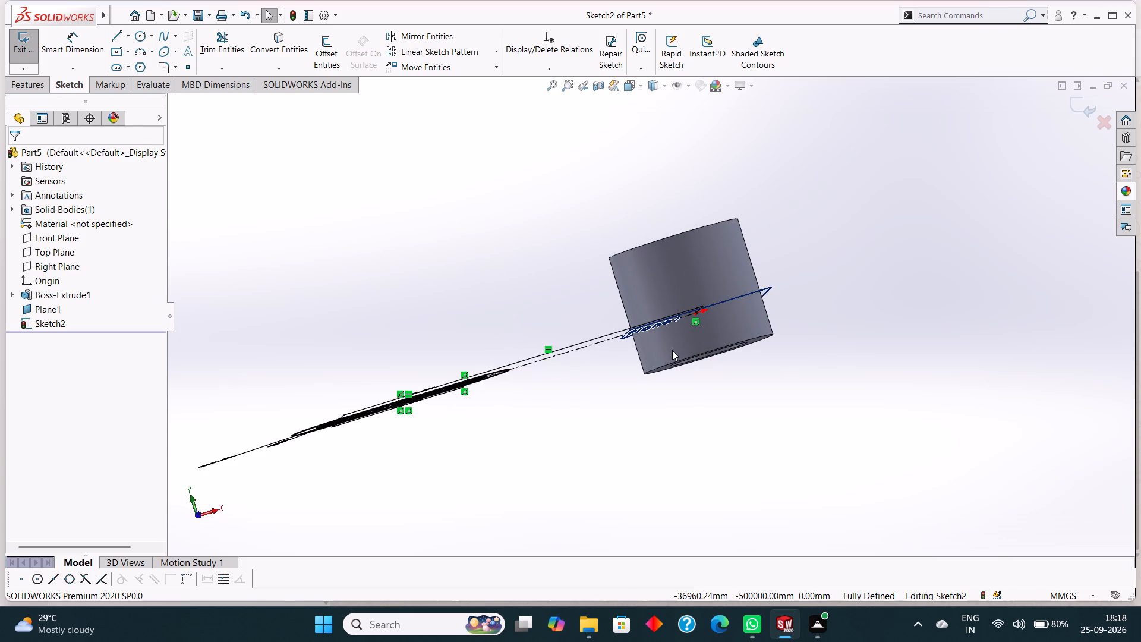
pyautogui.scroll(-3, 672, 350)
pyautogui.scroll(3, 680, 298)
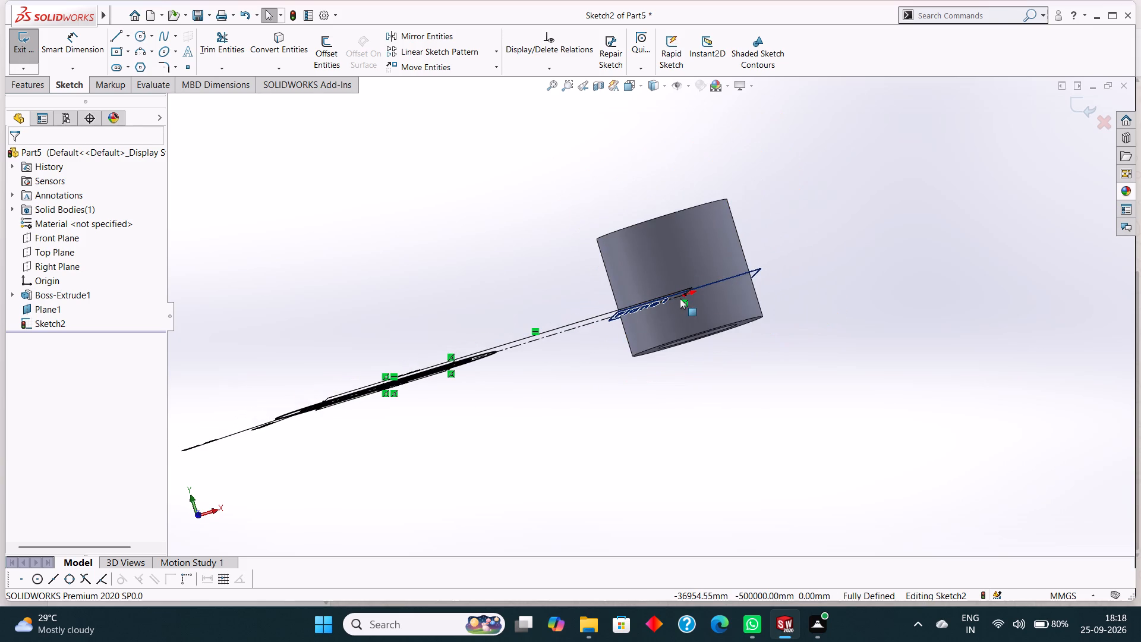
pyautogui.scroll(1, 680, 298)
pyautogui.scroll(4, 283, 291)
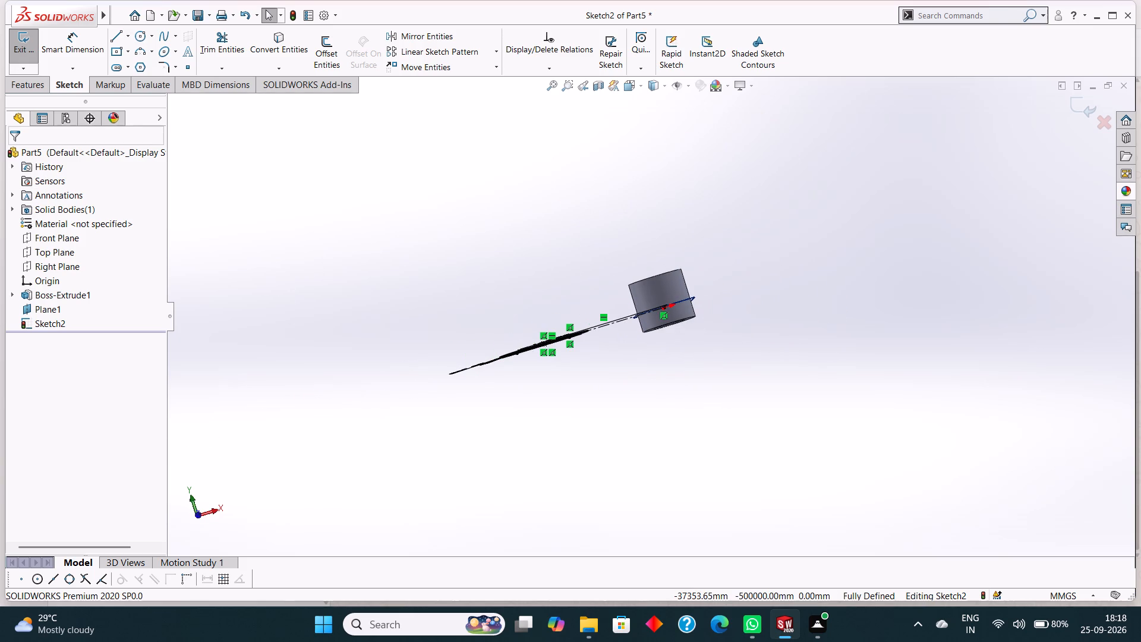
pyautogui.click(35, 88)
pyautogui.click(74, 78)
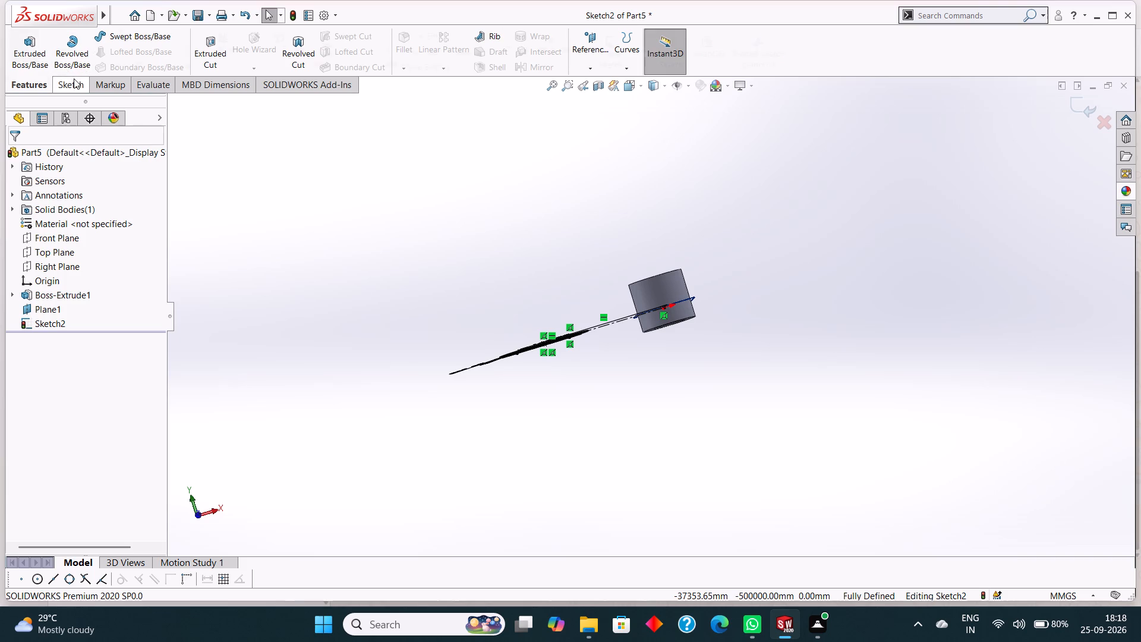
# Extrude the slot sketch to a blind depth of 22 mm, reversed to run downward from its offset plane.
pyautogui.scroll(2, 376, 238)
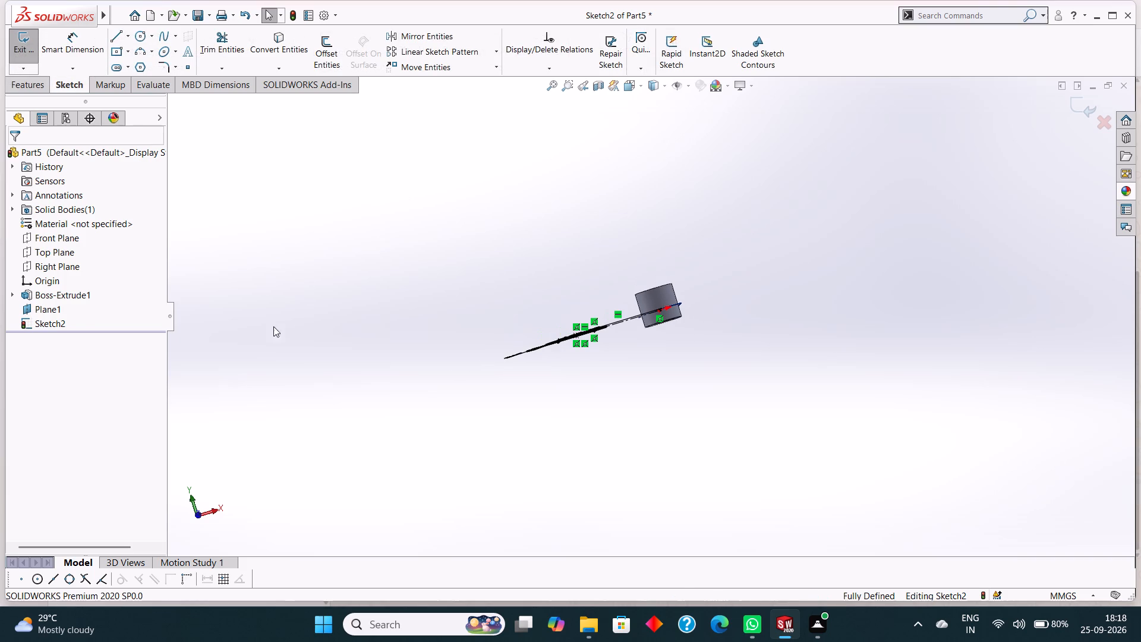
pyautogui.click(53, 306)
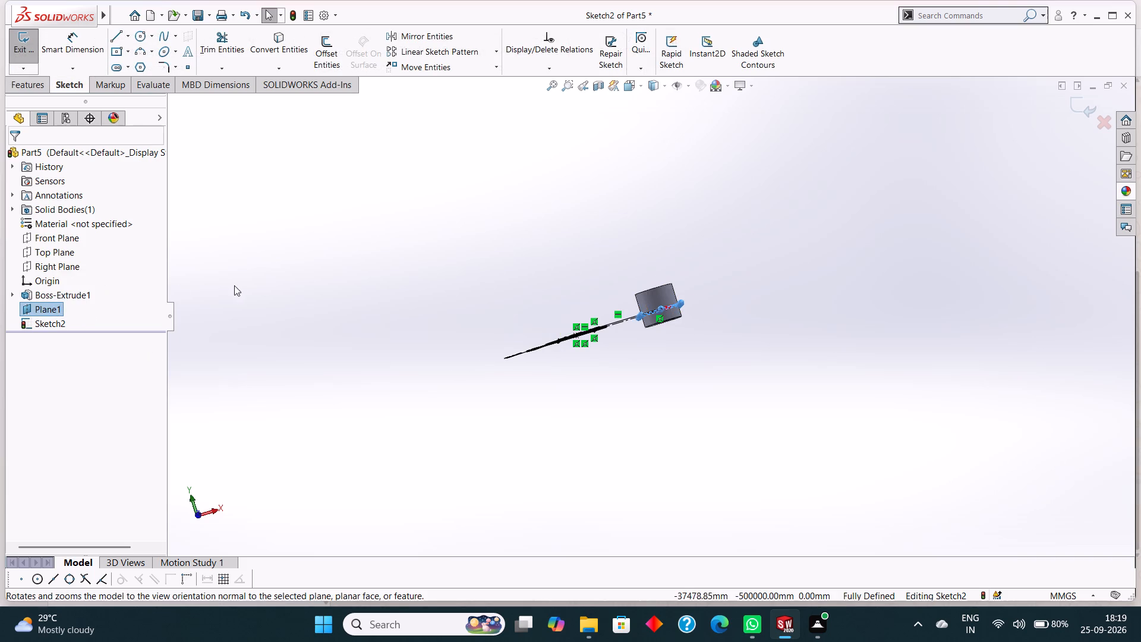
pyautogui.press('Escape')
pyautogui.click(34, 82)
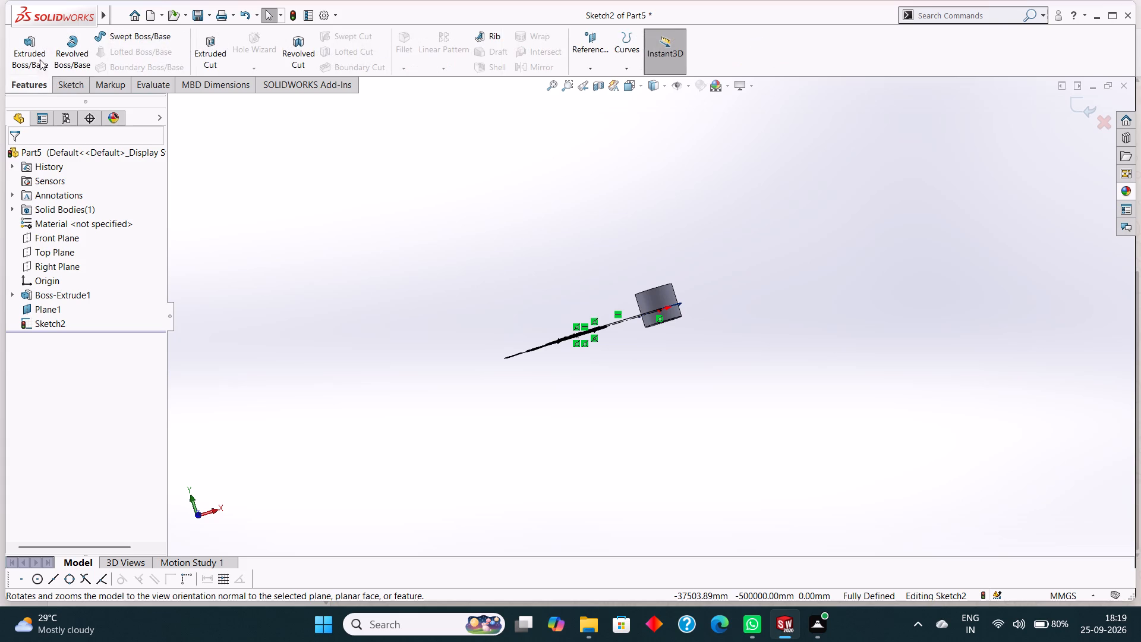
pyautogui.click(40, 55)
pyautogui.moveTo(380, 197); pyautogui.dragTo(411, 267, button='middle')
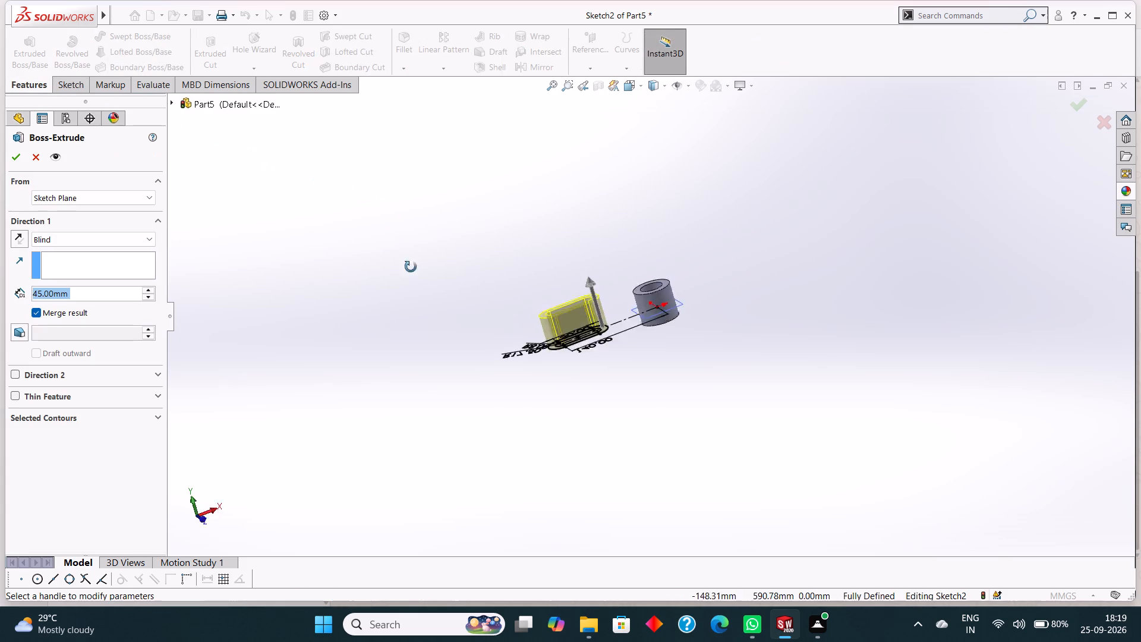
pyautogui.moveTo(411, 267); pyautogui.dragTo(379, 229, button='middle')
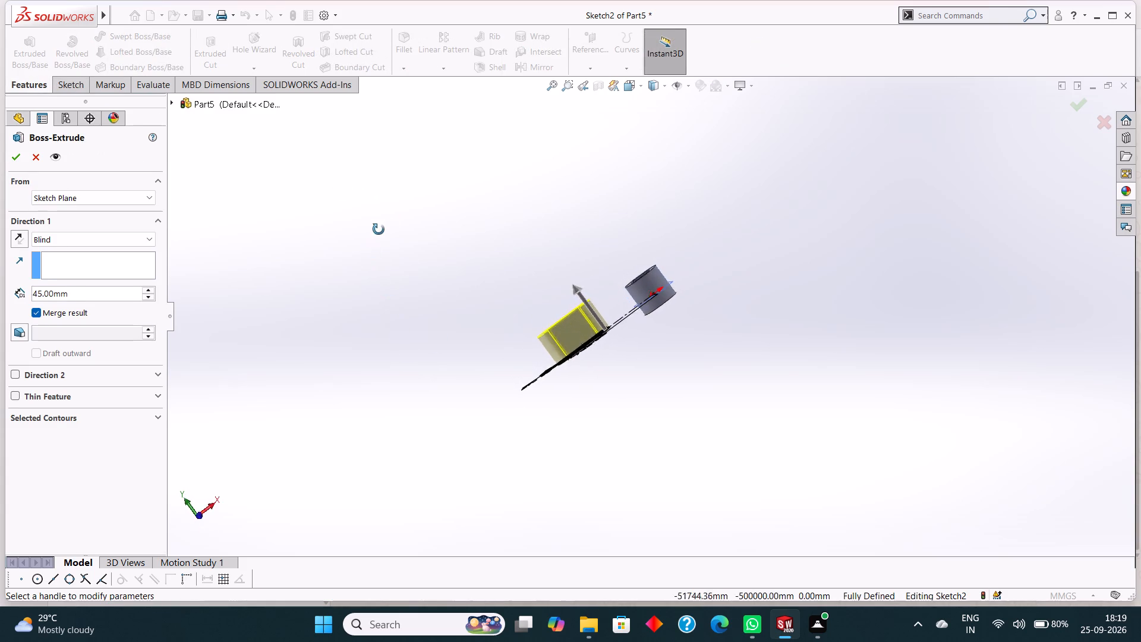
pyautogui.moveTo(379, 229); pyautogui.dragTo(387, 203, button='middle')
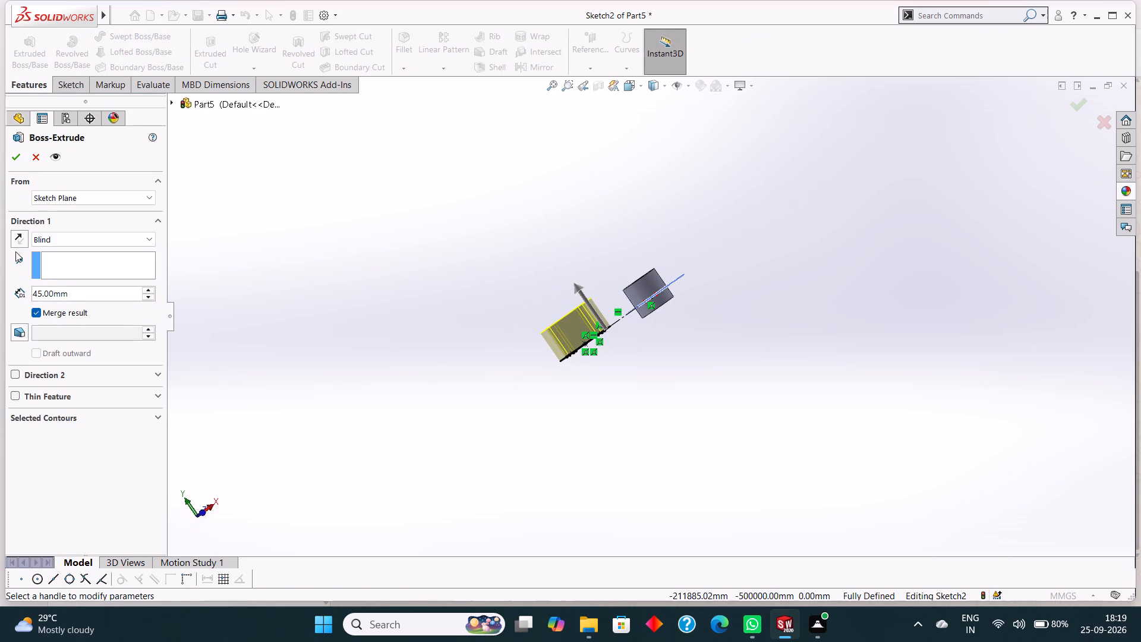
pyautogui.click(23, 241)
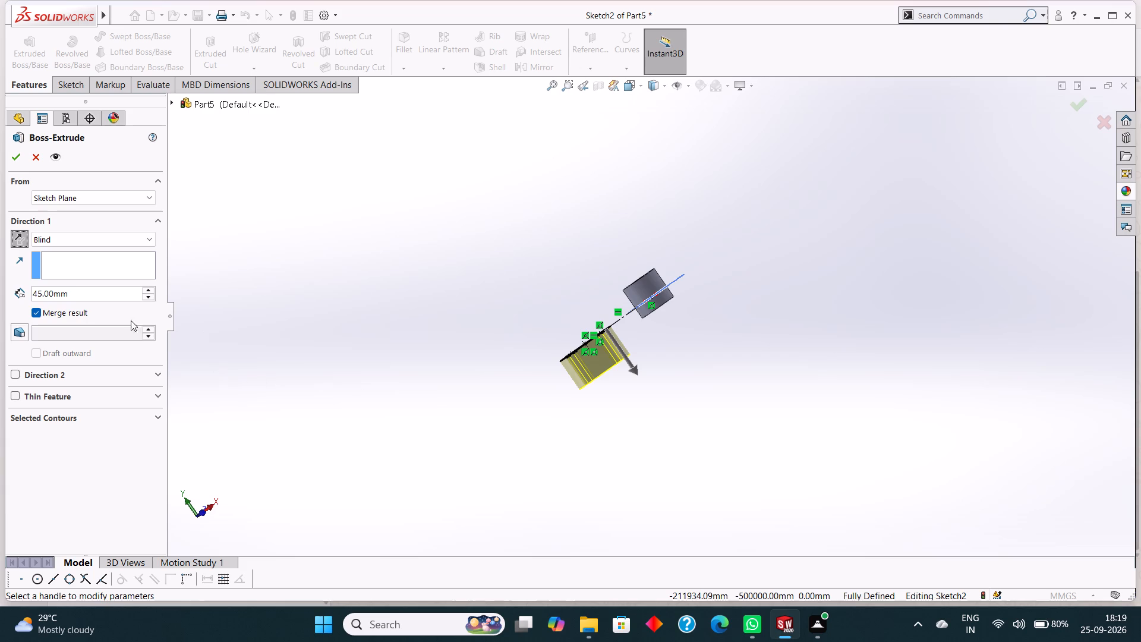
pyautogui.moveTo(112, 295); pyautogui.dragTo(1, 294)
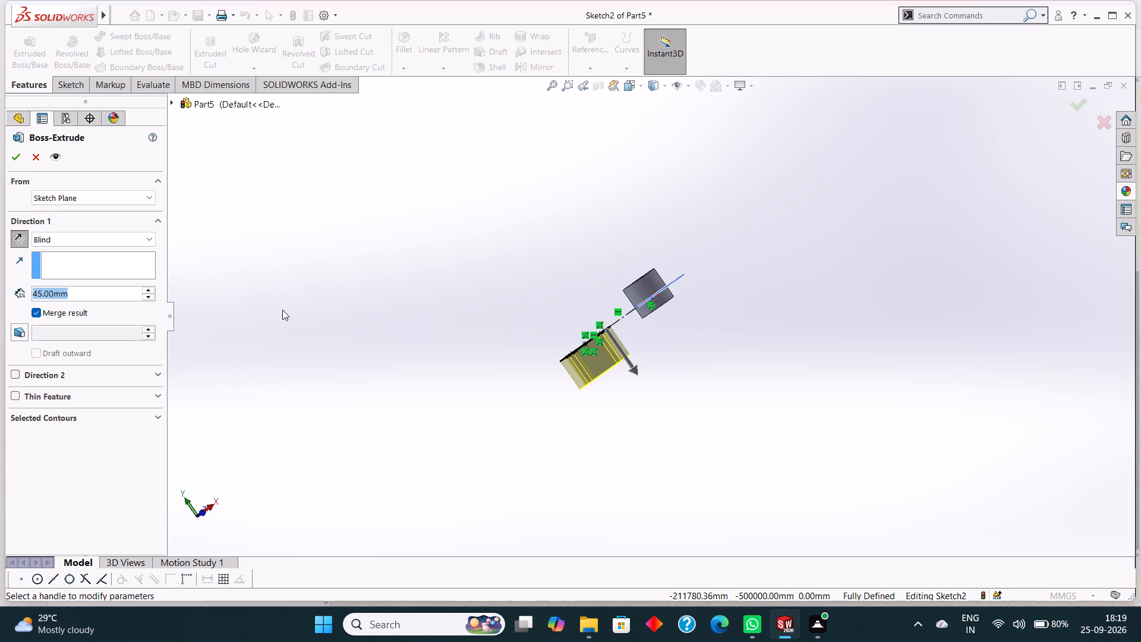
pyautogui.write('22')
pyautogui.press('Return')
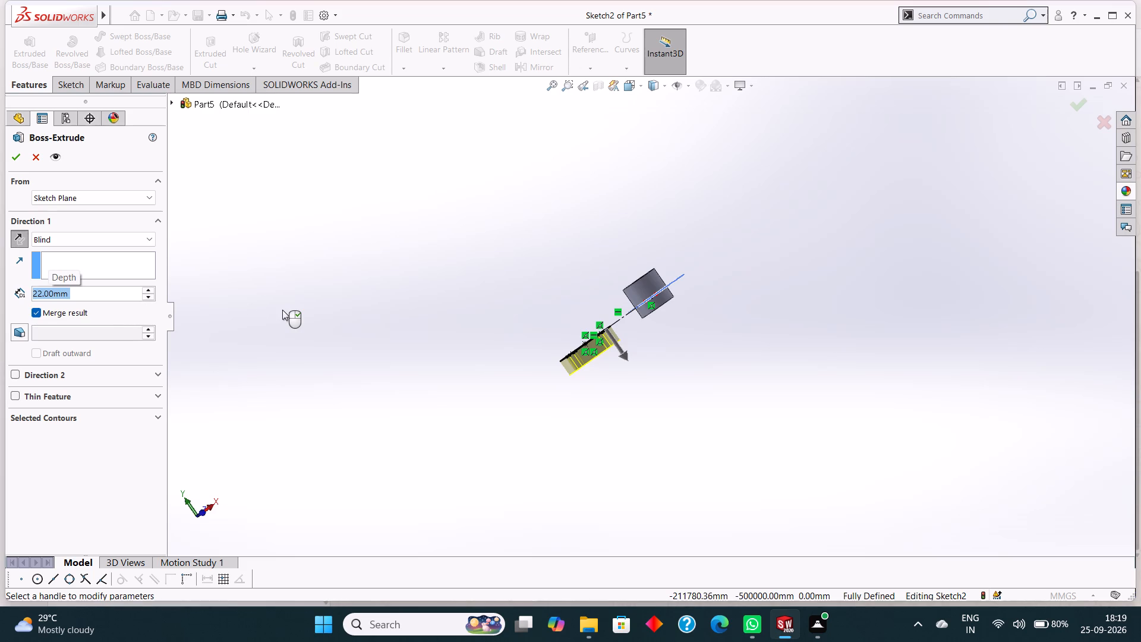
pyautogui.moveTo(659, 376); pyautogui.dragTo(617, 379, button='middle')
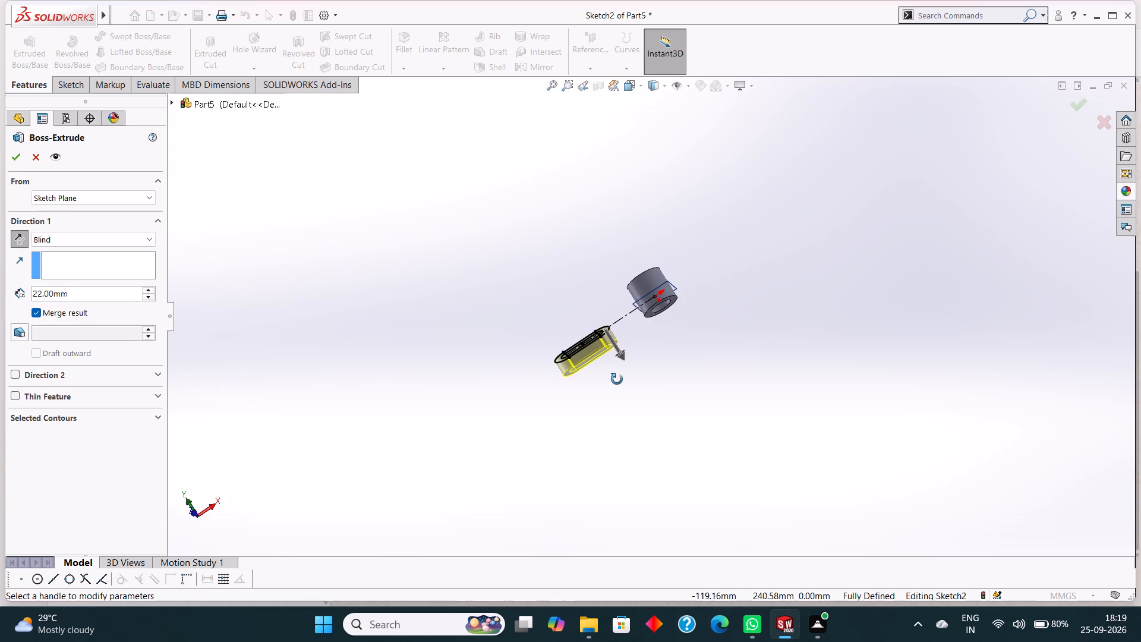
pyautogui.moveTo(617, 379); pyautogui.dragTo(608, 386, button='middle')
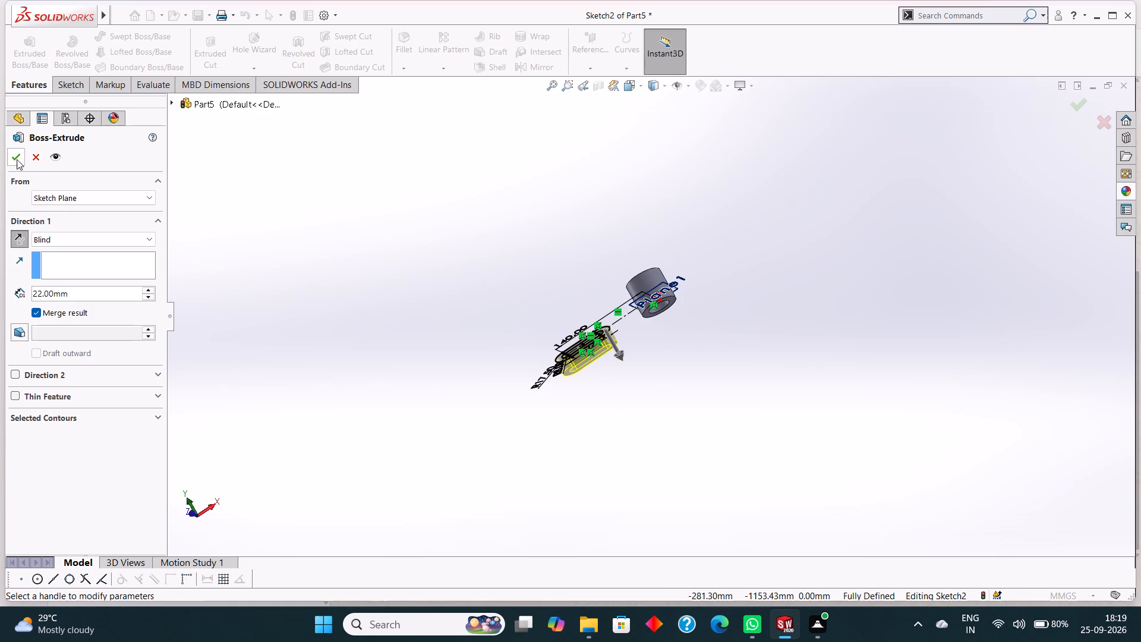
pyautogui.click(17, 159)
# Examine the extruded slot body's height against the hollow cylinder and the offset plane from several angles, including edge-on.
pyautogui.scroll(-1, 496, 360)
pyautogui.moveTo(680, 442); pyautogui.dragTo(600, 237, button='middle')
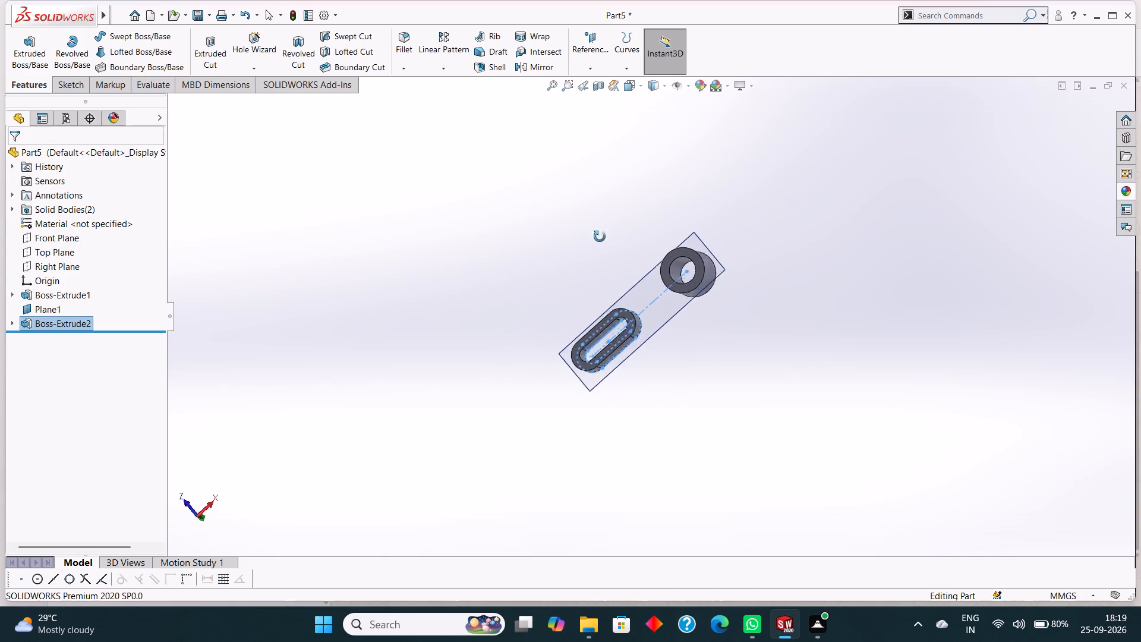
pyautogui.moveTo(600, 237); pyautogui.dragTo(583, 195, button='middle')
pyautogui.scroll(3, 613, 262)
pyautogui.moveTo(598, 454); pyautogui.dragTo(542, 364, button='middle')
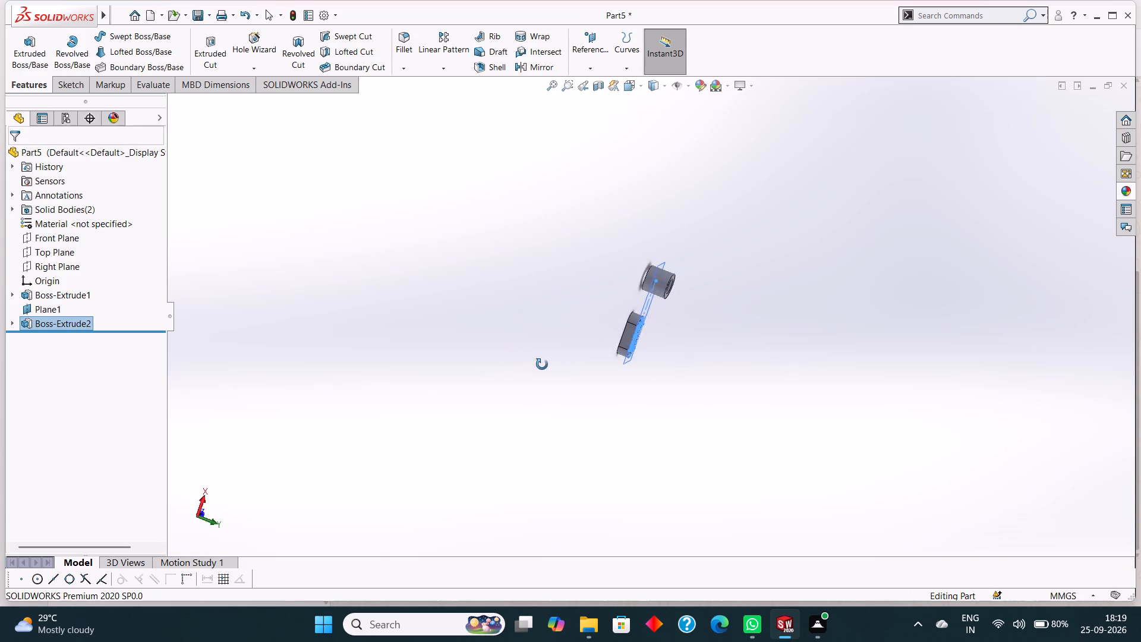
pyautogui.moveTo(542, 364); pyautogui.dragTo(593, 361, button='middle')
pyautogui.scroll(-1, 593, 360)
pyautogui.scroll(-6, 650, 322)
pyautogui.scroll(-1, 671, 278)
pyautogui.scroll(3, 673, 278)
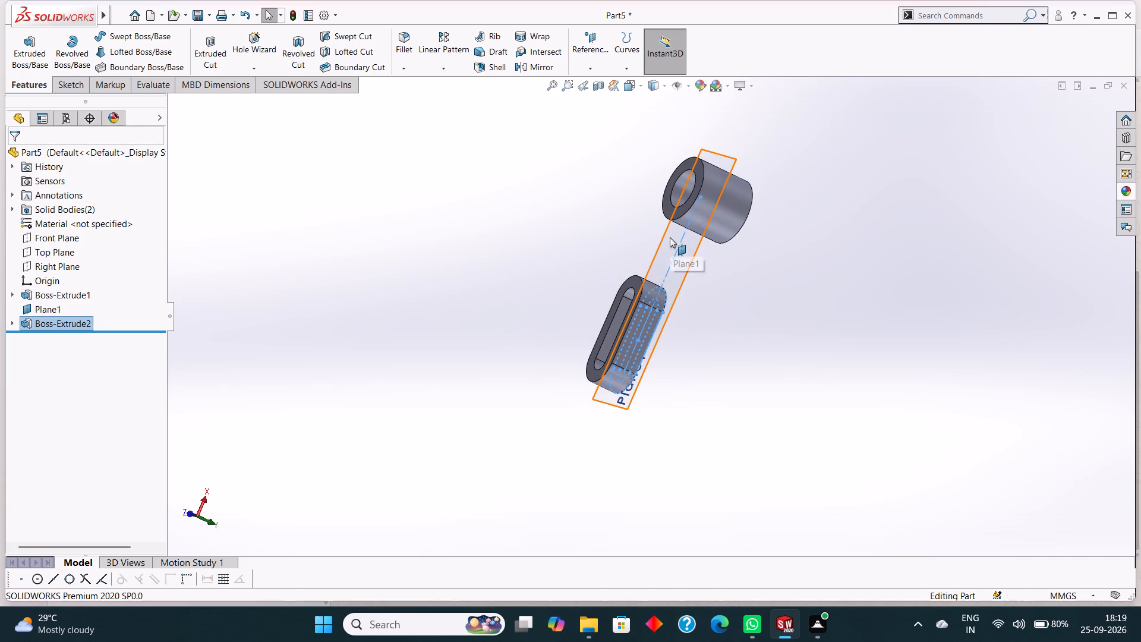
pyautogui.click(670, 237)
pyautogui.hotkey('ctrl', '8')
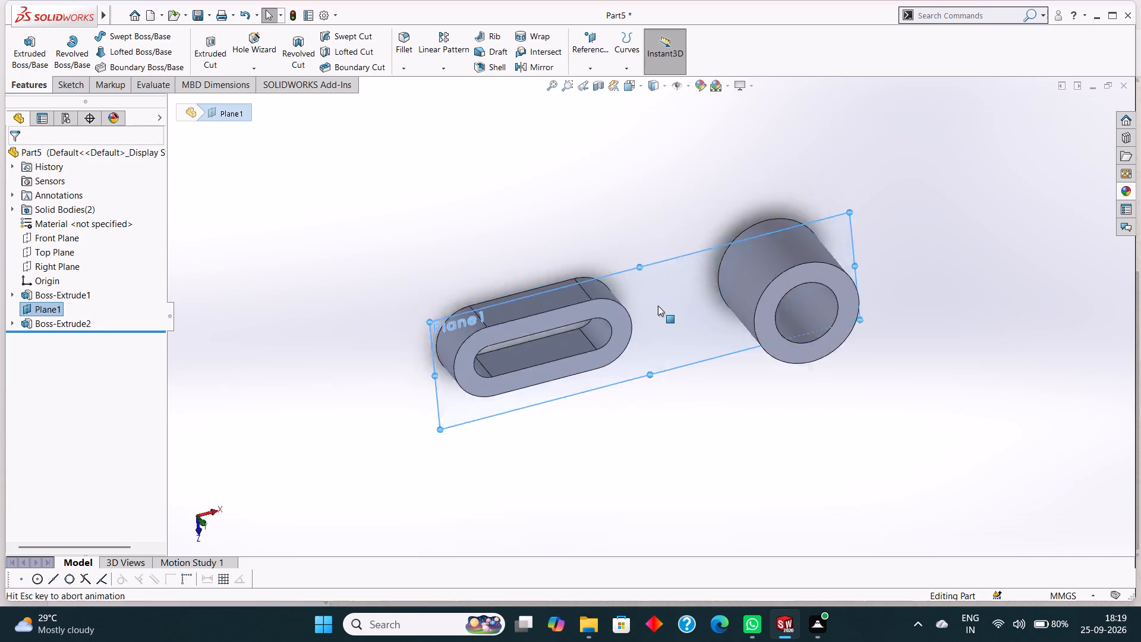
pyautogui.moveTo(722, 471); pyautogui.dragTo(710, 255, button='middle')
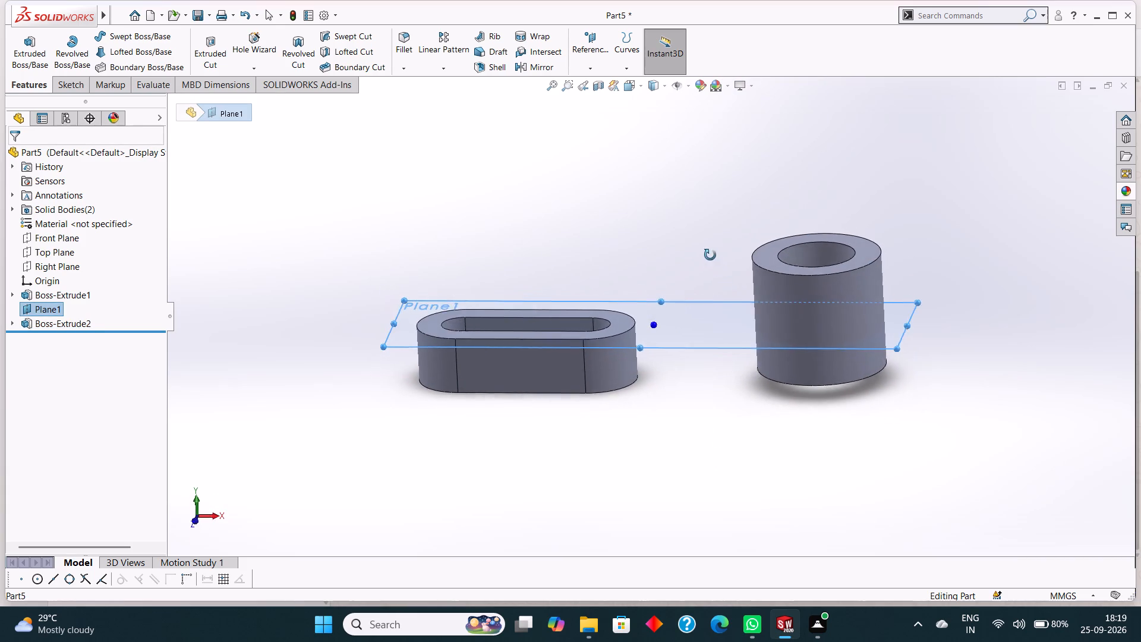
pyautogui.moveTo(710, 255); pyautogui.dragTo(720, 202, button='middle')
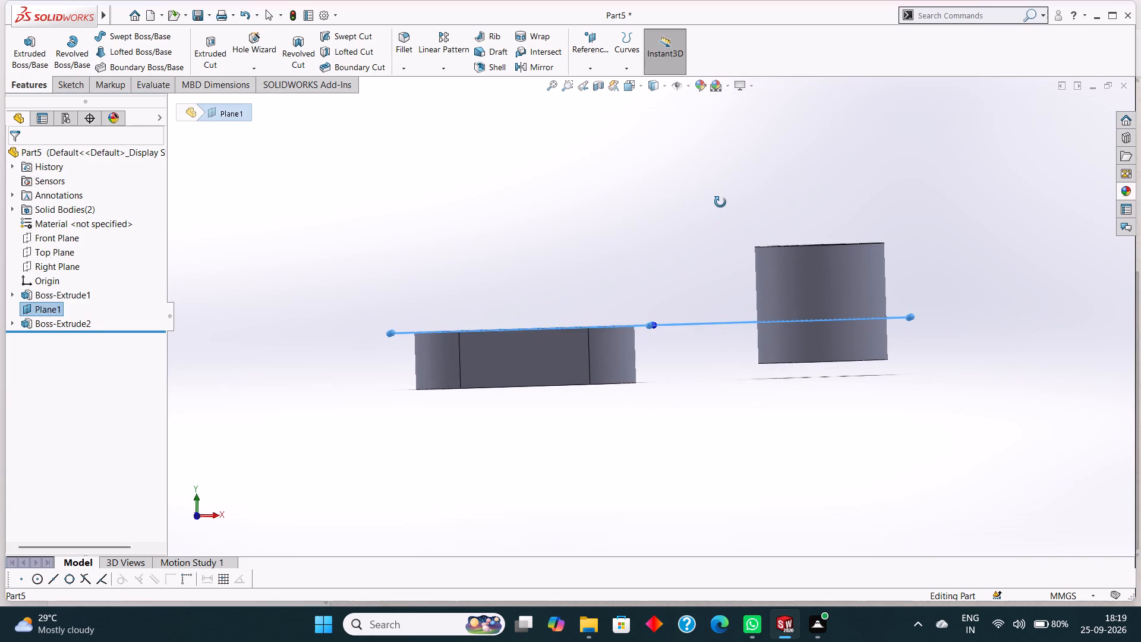
pyautogui.moveTo(720, 202); pyautogui.dragTo(729, 263, button='middle')
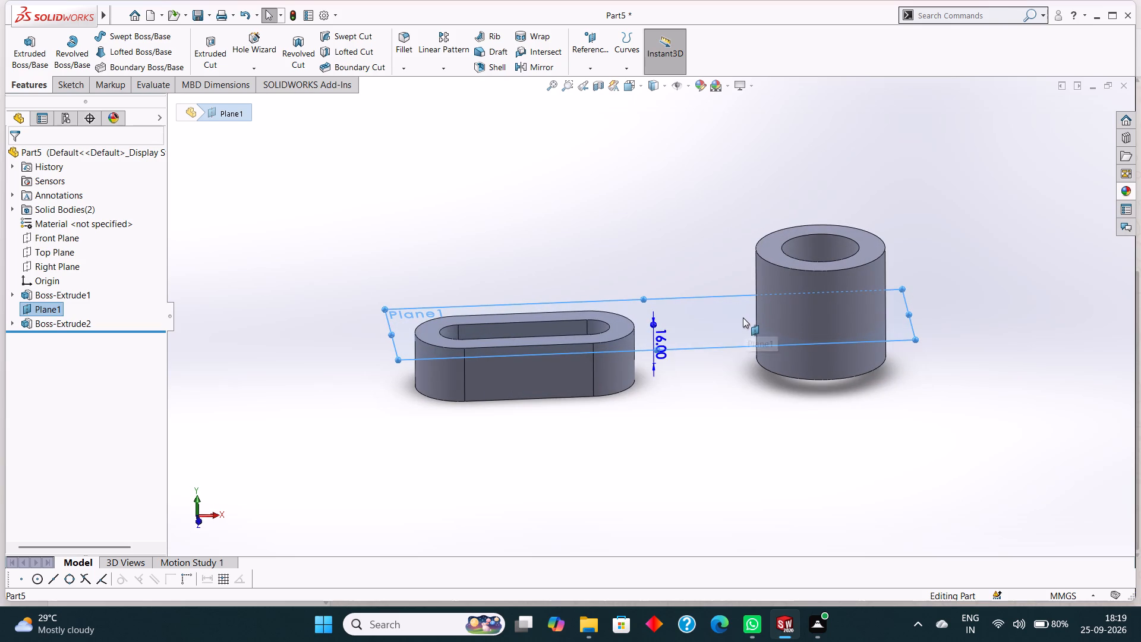
# Undo the slot extrusion and the entire slot sketch, back to the hollow cylinder and the offset plane.
pyautogui.hotkey('ctrl', 'z')
pyautogui.hotkey('ctrl', 'z')
pyautogui.hotkey('ctrl', 'z')
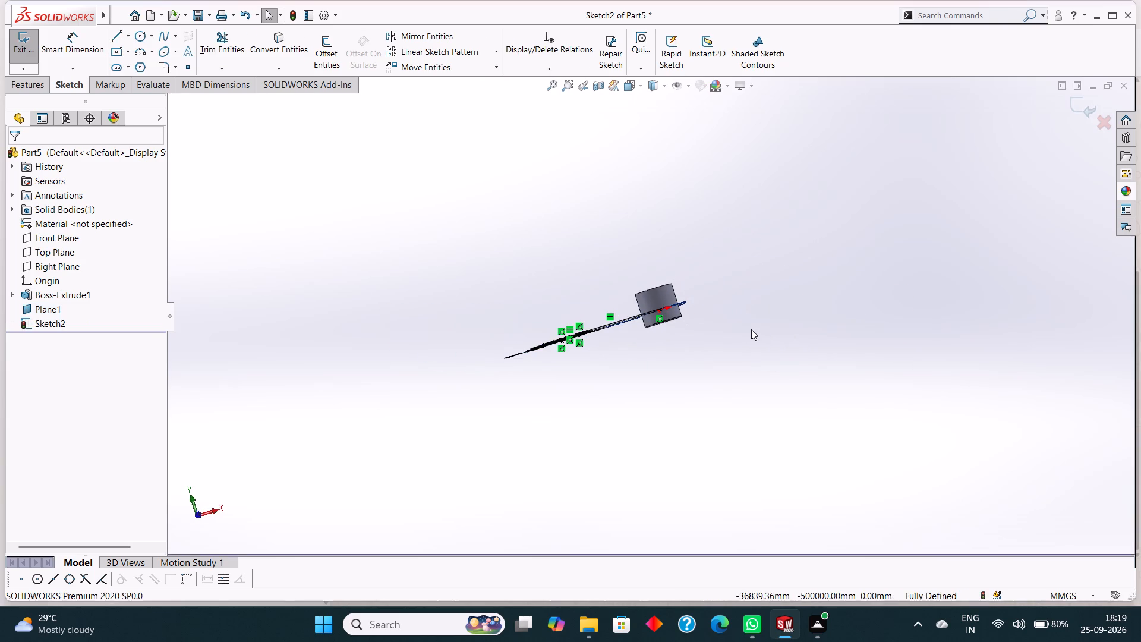
pyautogui.hotkey('ctrl', 'z')
pyautogui.hotkey('ctrl', 'z')
pyautogui.hotkey('ctrl', 'z')
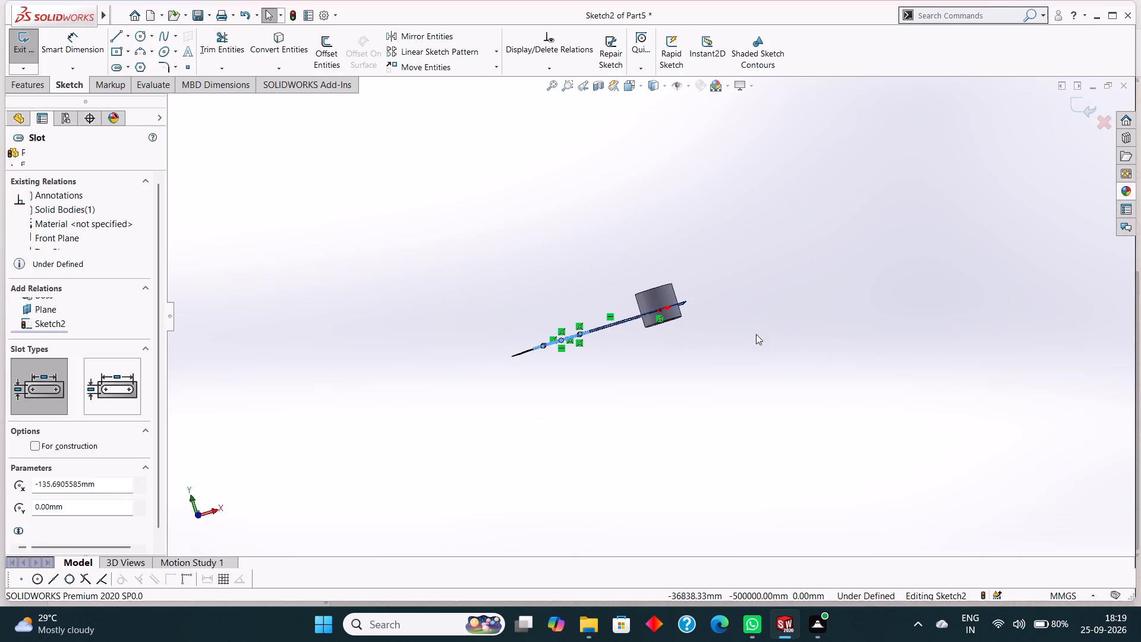
pyautogui.hotkey('ctrl', 'z')
pyautogui.moveTo(746, 338); pyautogui.dragTo(724, 461, button='middle')
pyautogui.scroll(-1, 726, 448)
pyautogui.hotkey('ctrl', 'z')
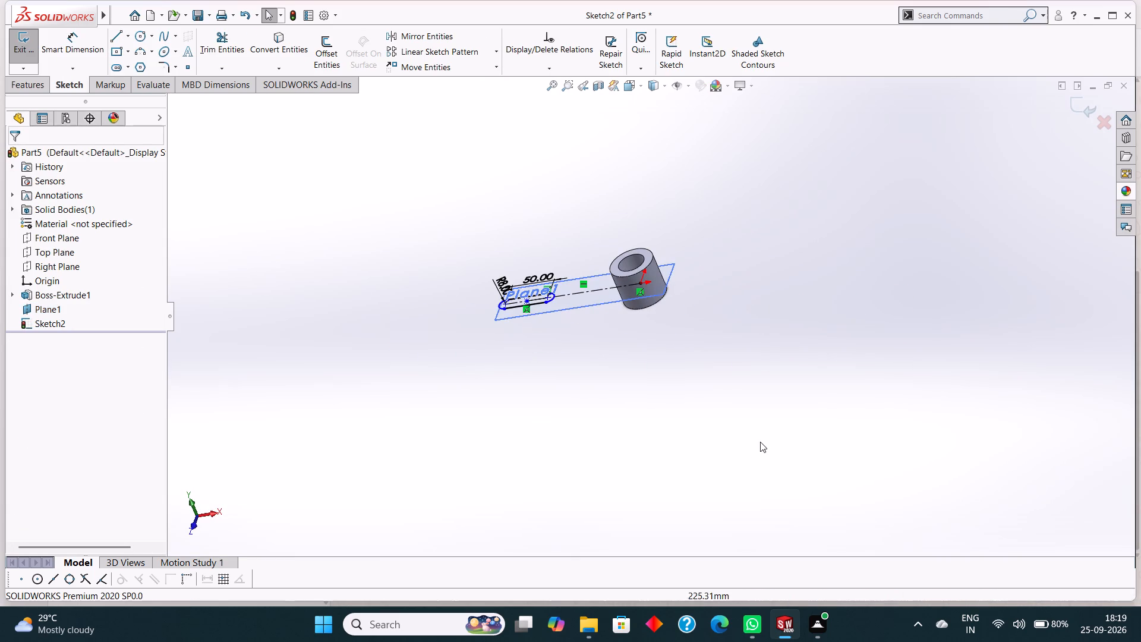
pyautogui.hotkey('ctrl', 'z')
pyautogui.hotkey('ctrl', 'z')
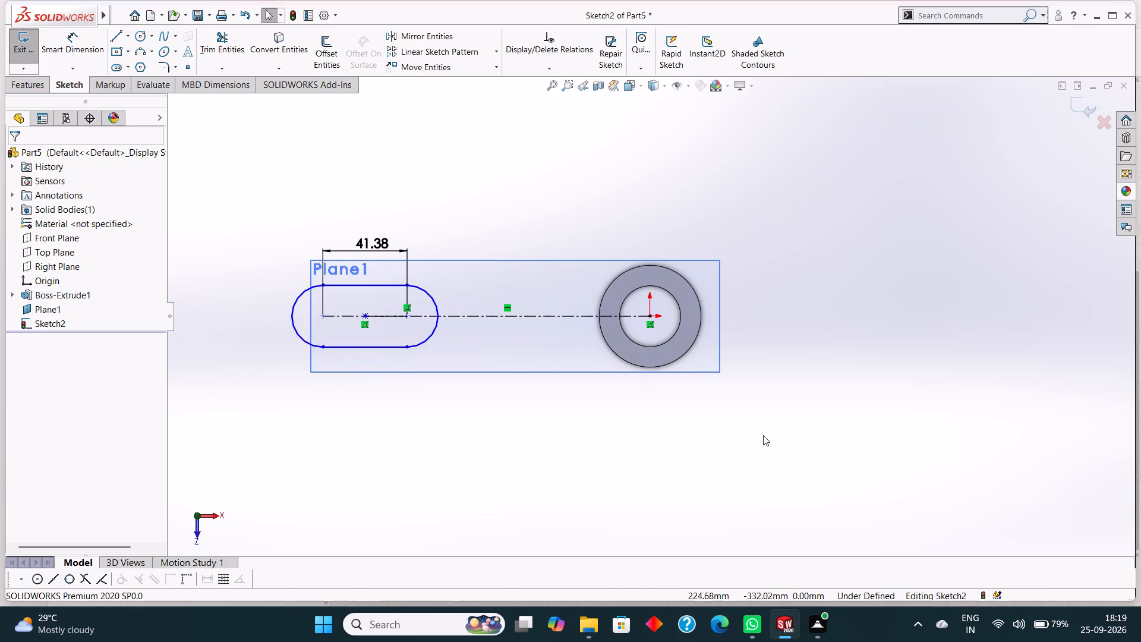
pyautogui.hotkey('ctrl', 'z')
pyautogui.hotkey('ctrl', 'z')
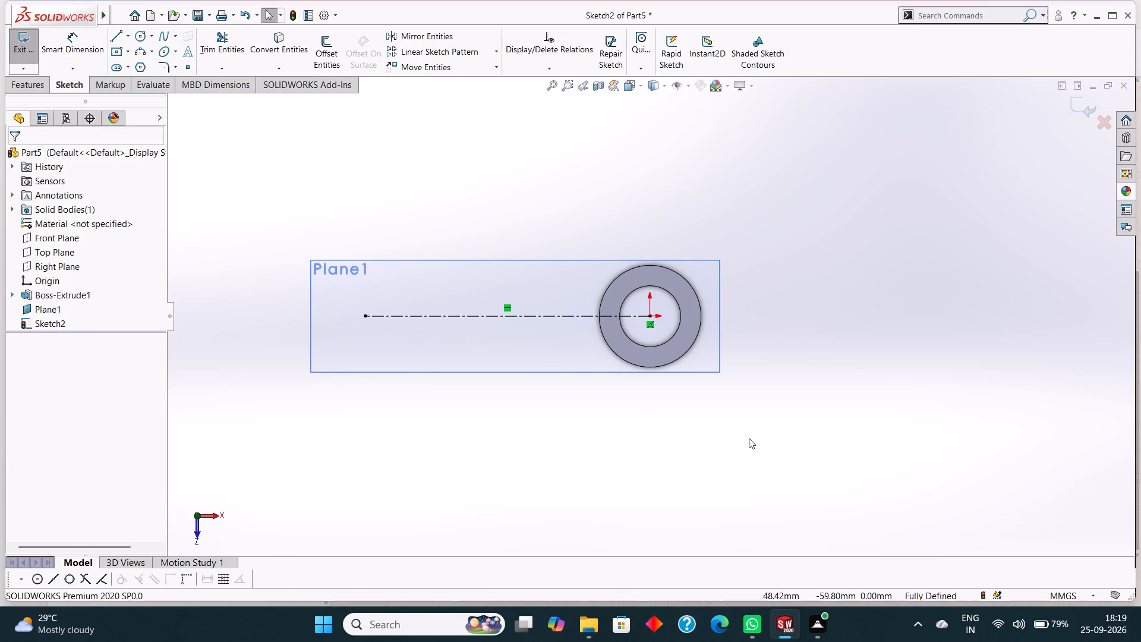
pyautogui.hotkey('ctrl', 'z')
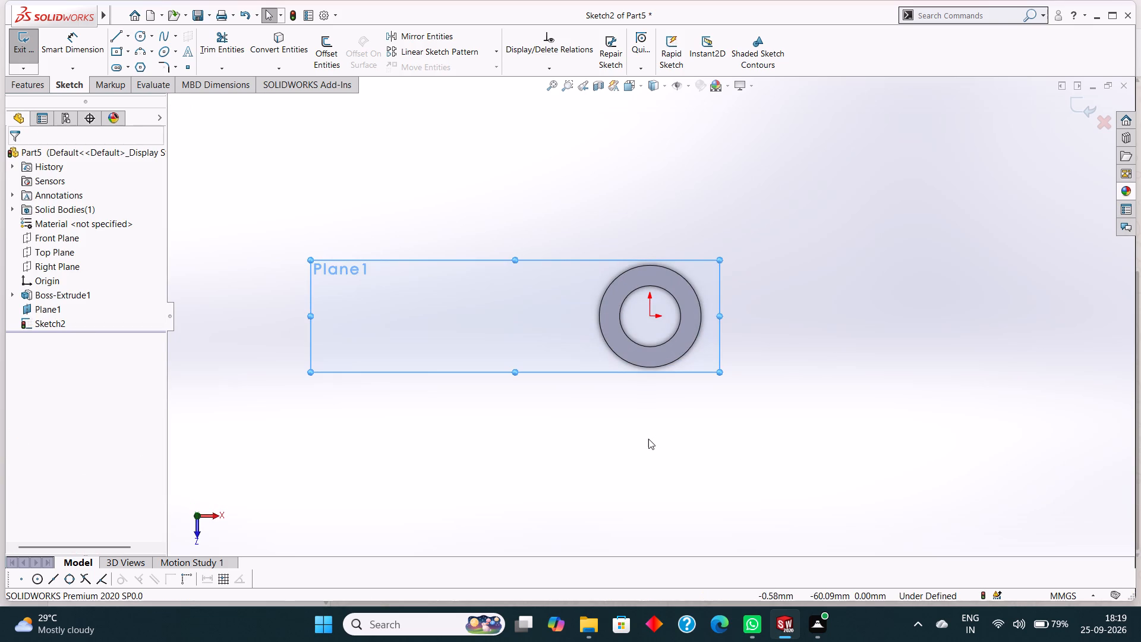
pyautogui.hotkey('ctrl', 'z')
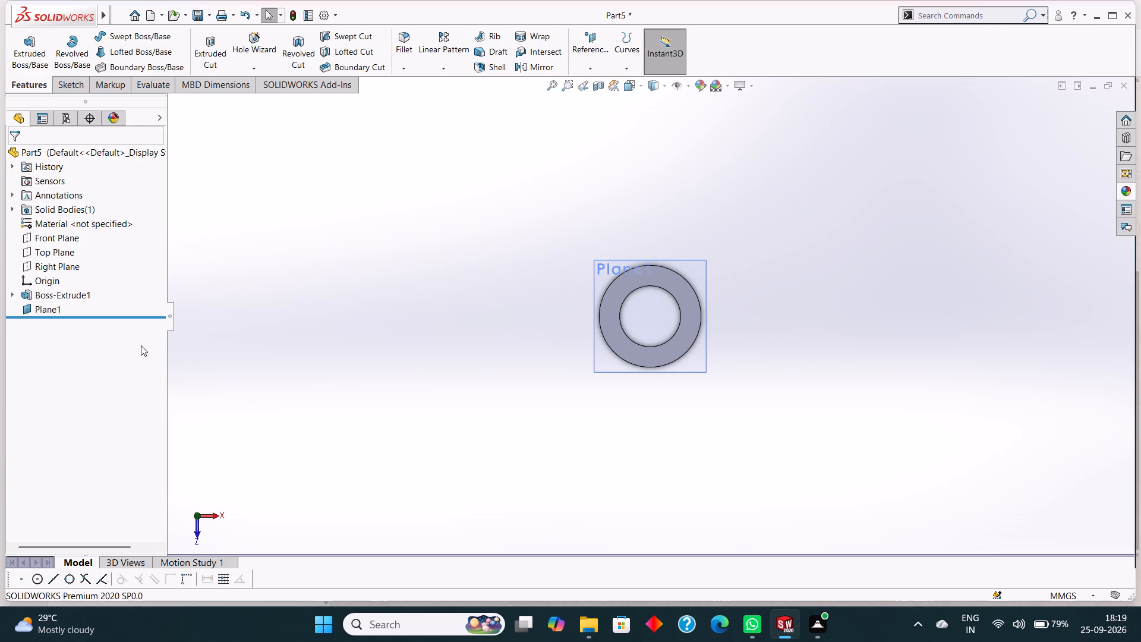
# Edit the offset plane above the Top Plane and set its offset distance to 22 mm.
pyautogui.click(34, 309)
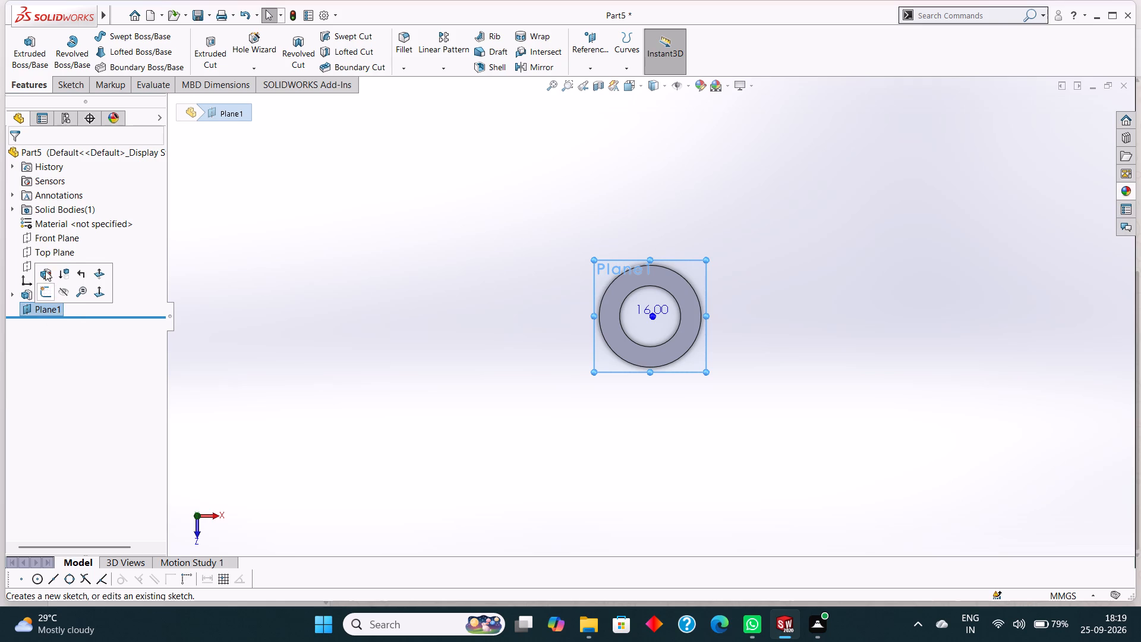
pyautogui.click(45, 270)
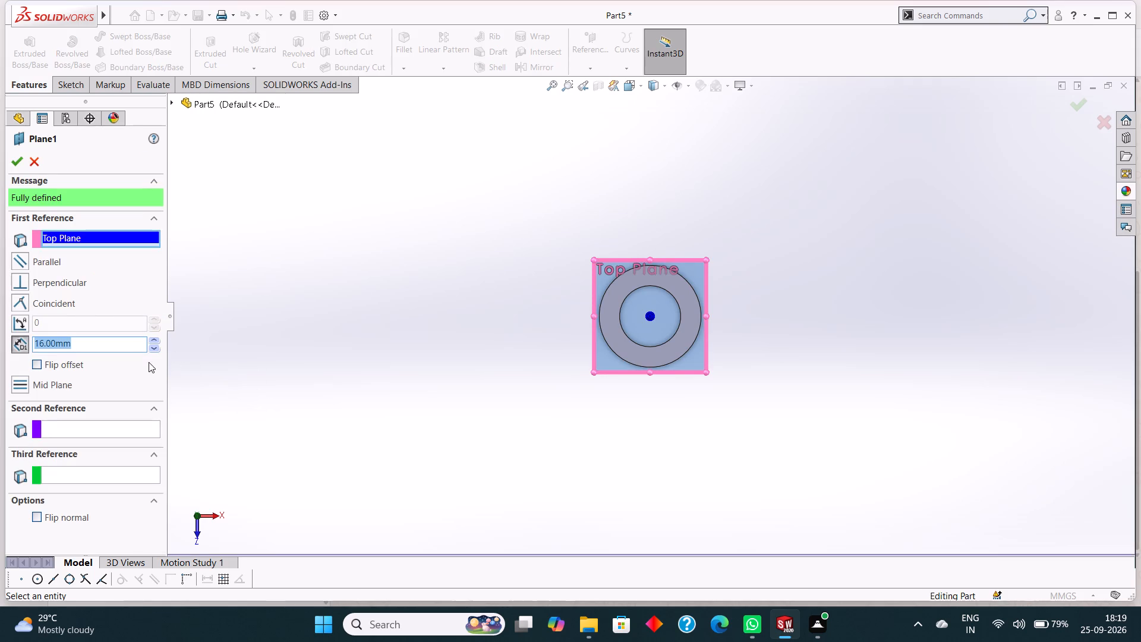
pyautogui.moveTo(99, 344); pyautogui.dragTo(20, 343)
pyautogui.write('22')
pyautogui.press('Return')
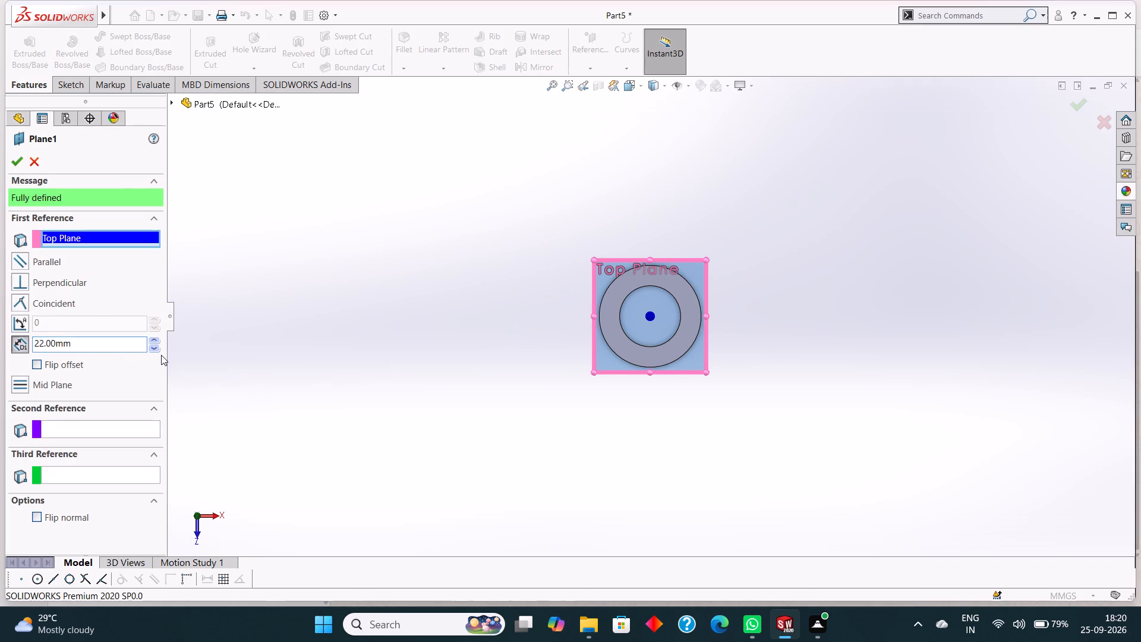
pyautogui.moveTo(295, 377); pyautogui.dragTo(308, 204, button='middle')
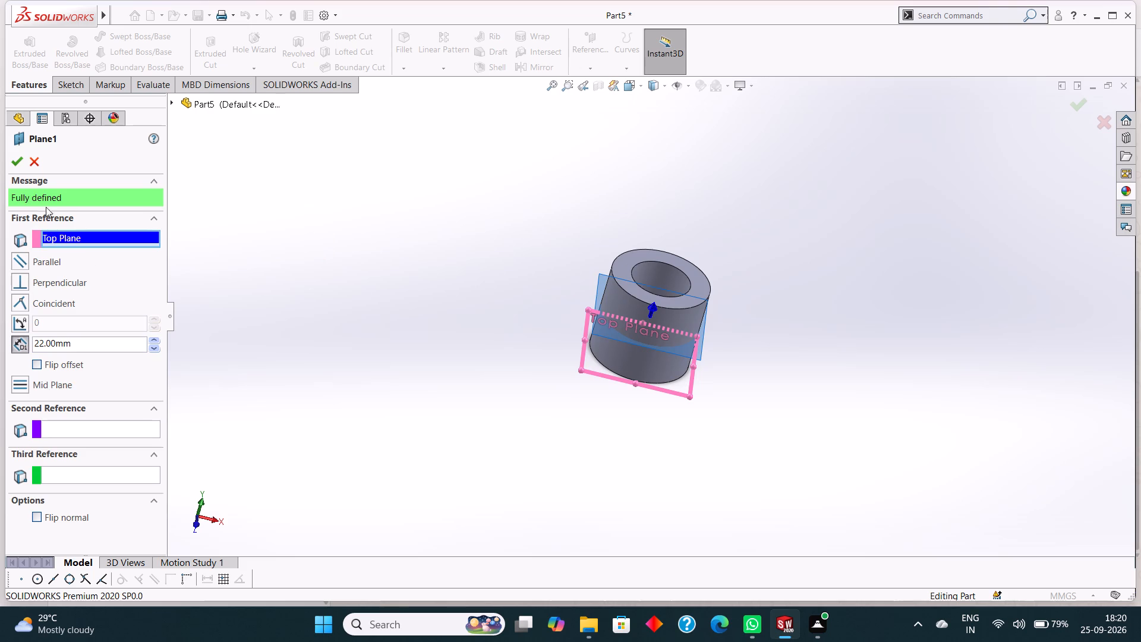
pyautogui.click(17, 165)
pyautogui.click(349, 324)
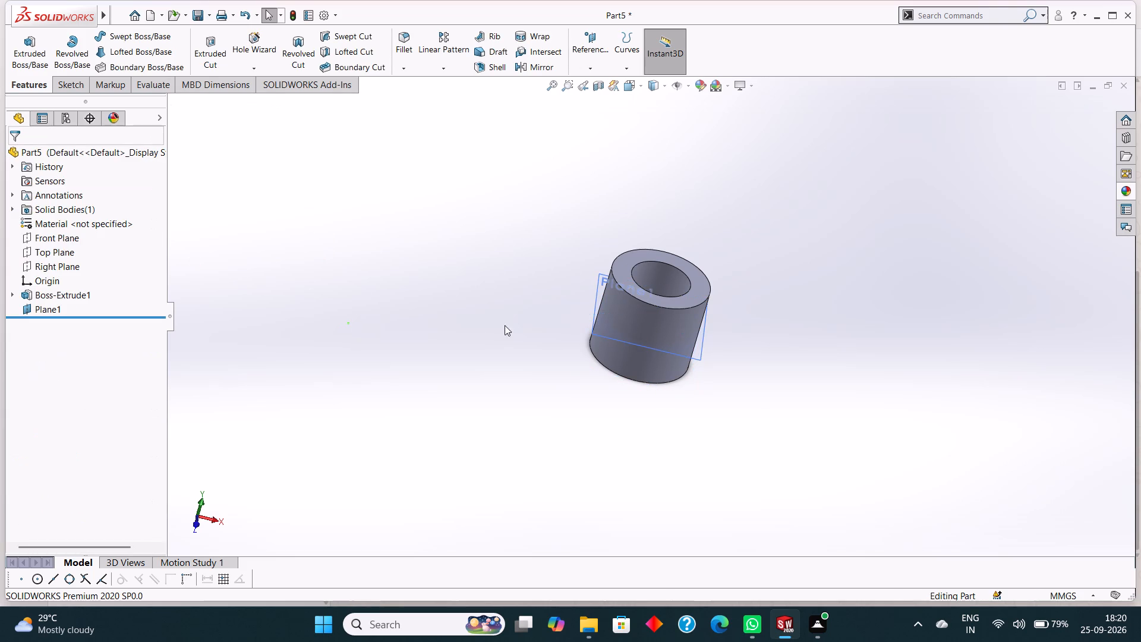
# Start a new sketch on the offset plane above the Top Plane, viewed face-on.
pyautogui.moveTo(518, 278); pyautogui.dragTo(534, 394, button='middle')
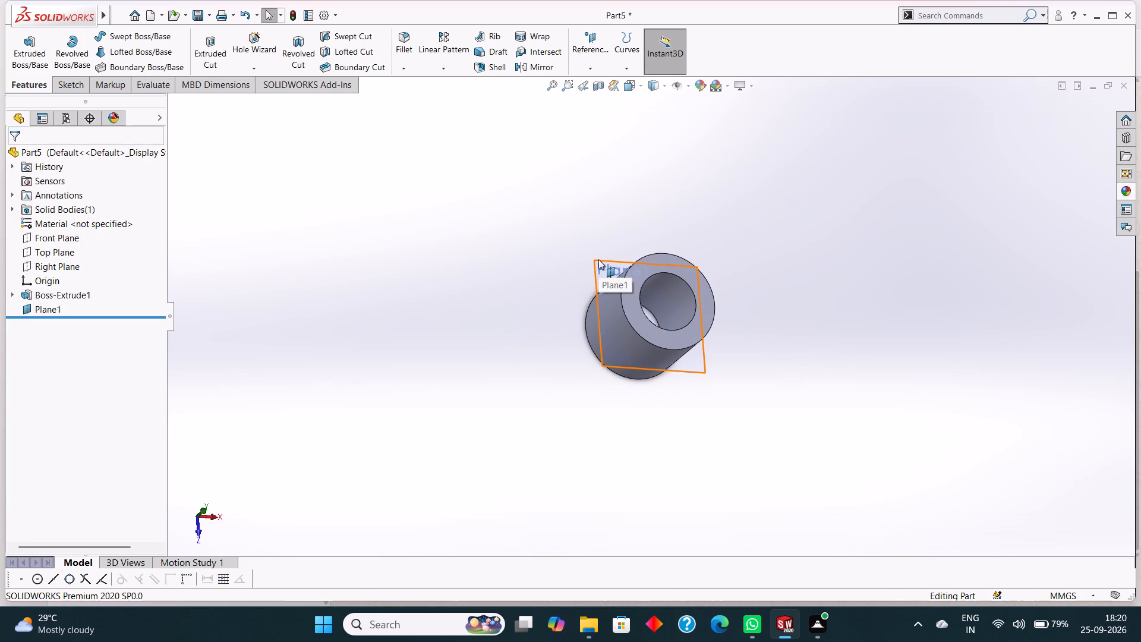
pyautogui.click(598, 259)
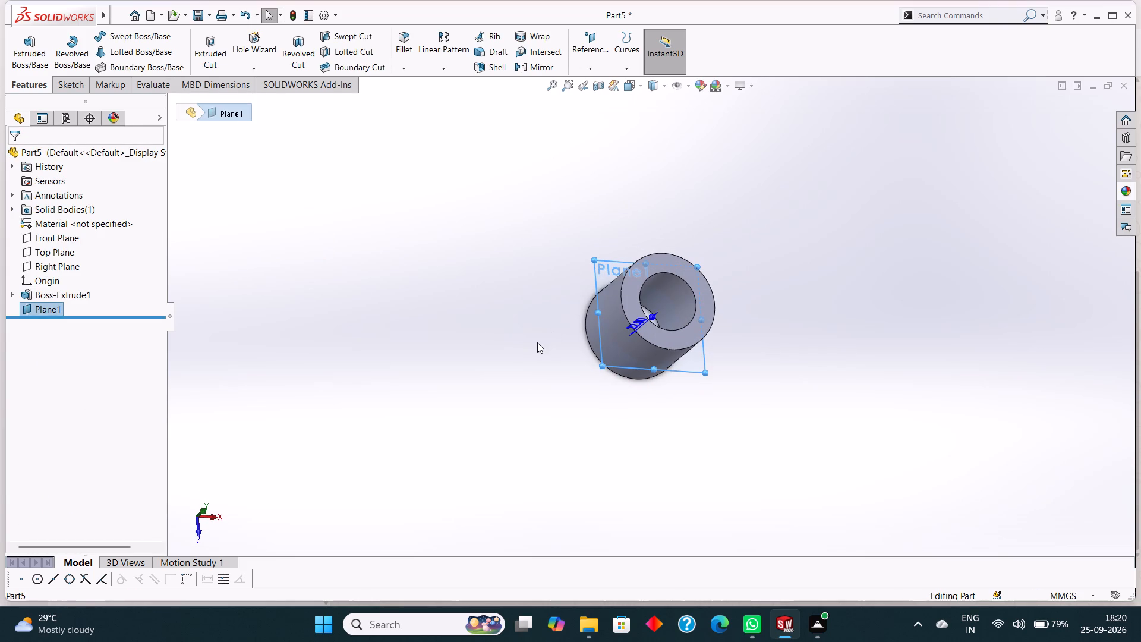
pyautogui.hotkey('ctrl', '8')
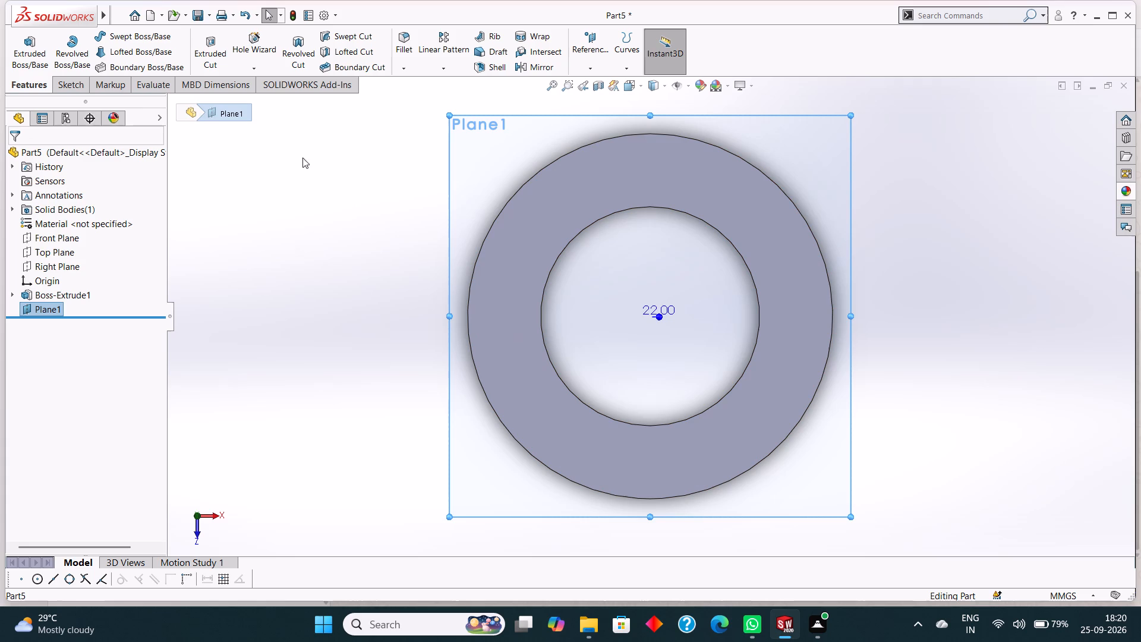
pyautogui.rightClick(514, 141)
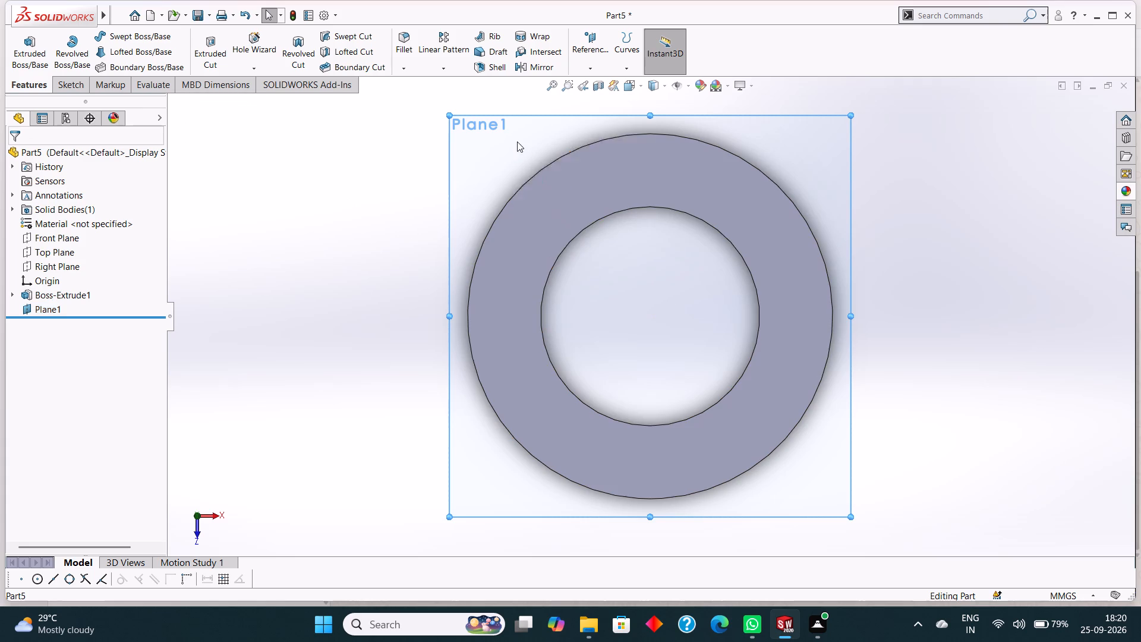
pyautogui.click(541, 128)
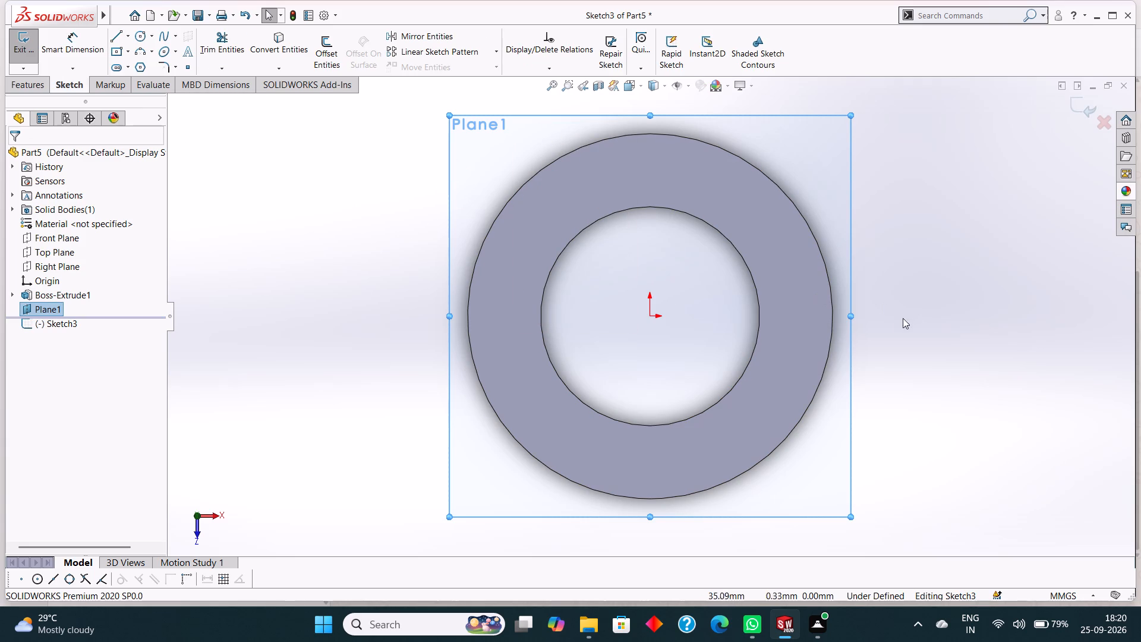
# Draw a horizontal construction centerline 140 mm long from the origin toward negative X.
pyautogui.click(129, 38)
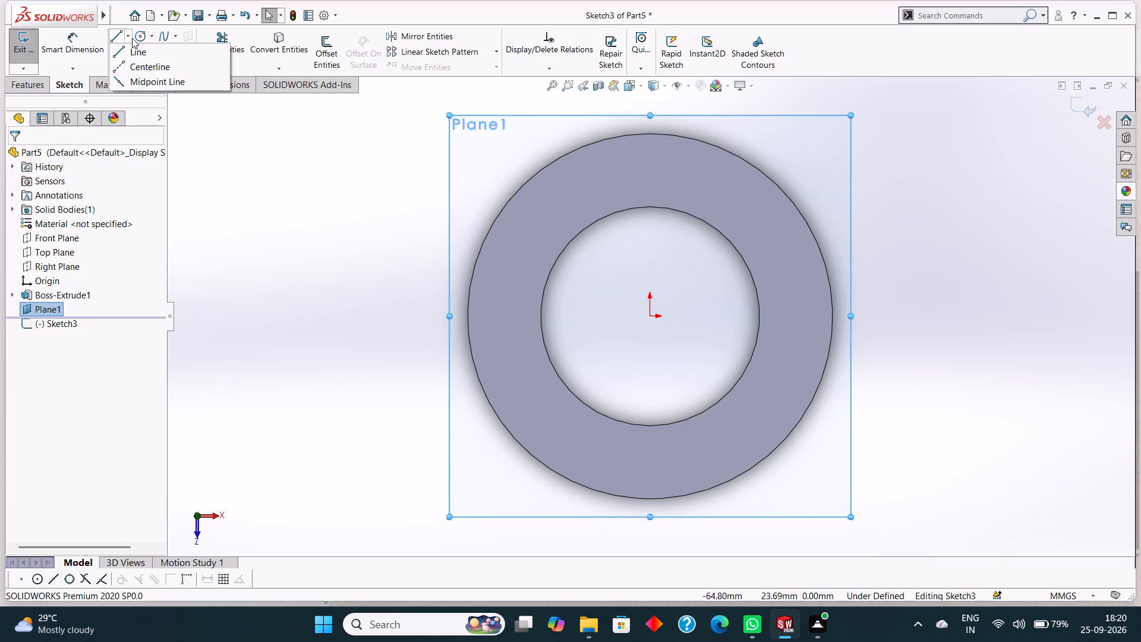
pyautogui.click(146, 65)
pyautogui.scroll(3, 581, 277)
pyautogui.scroll(2, 646, 318)
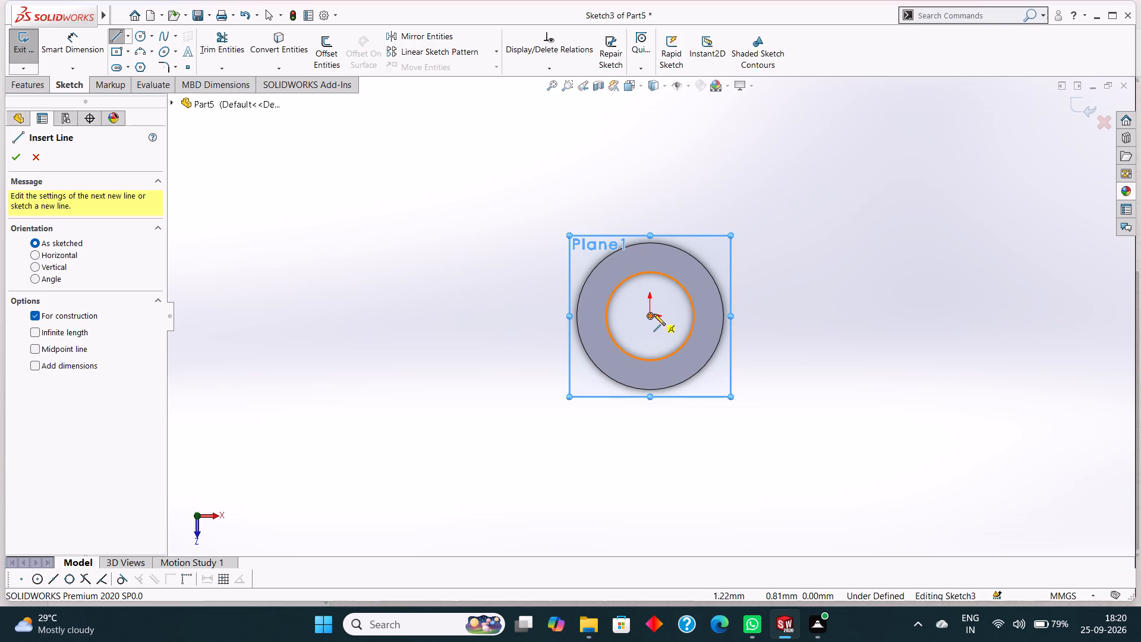
pyautogui.click(648, 316)
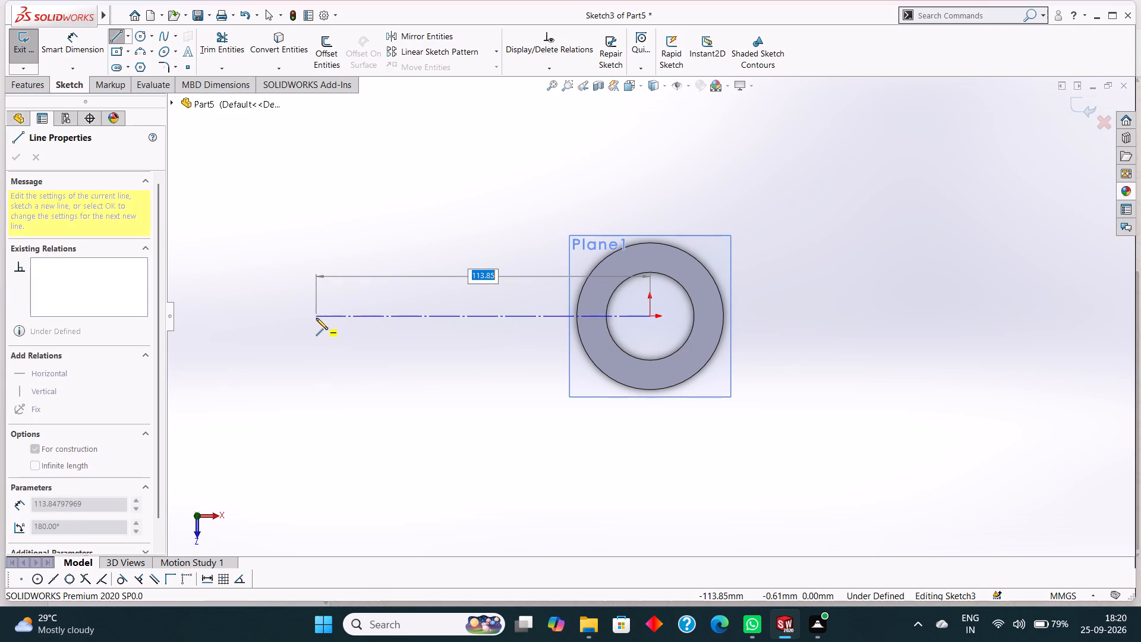
pyautogui.write('140')
pyautogui.press('Return')
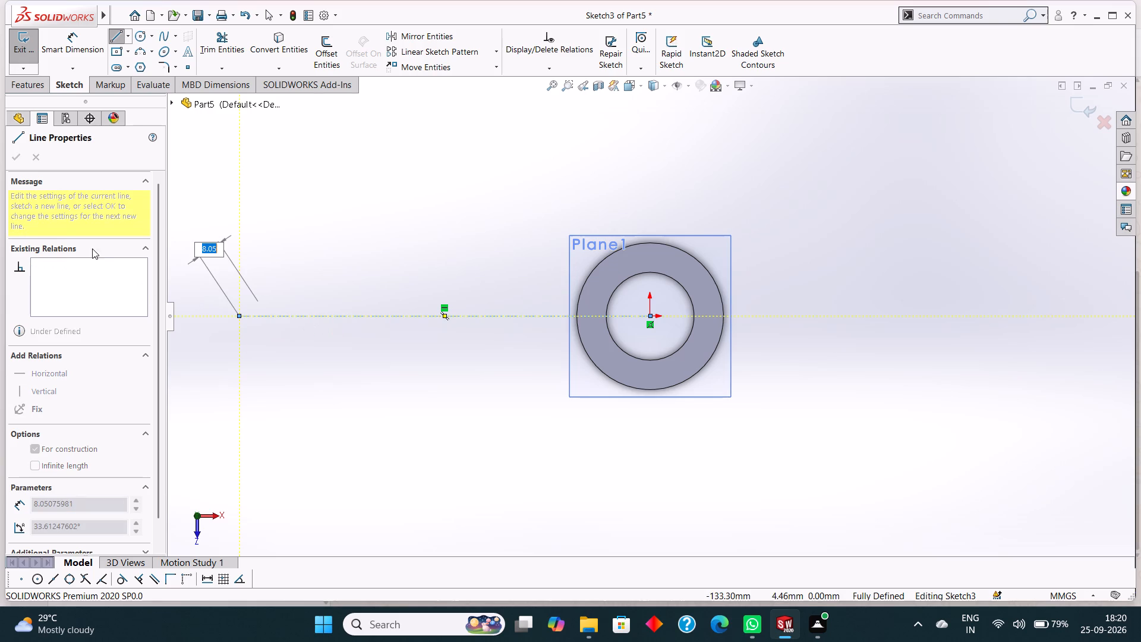
pyautogui.rightClick(279, 250)
pyautogui.click(295, 257)
# Sketch a horizontal centerpoint straight slot centred on the centerline's outer endpoint, about 48 mm between arc centres and 23 mm wide.
pyautogui.scroll(3, 264, 356)
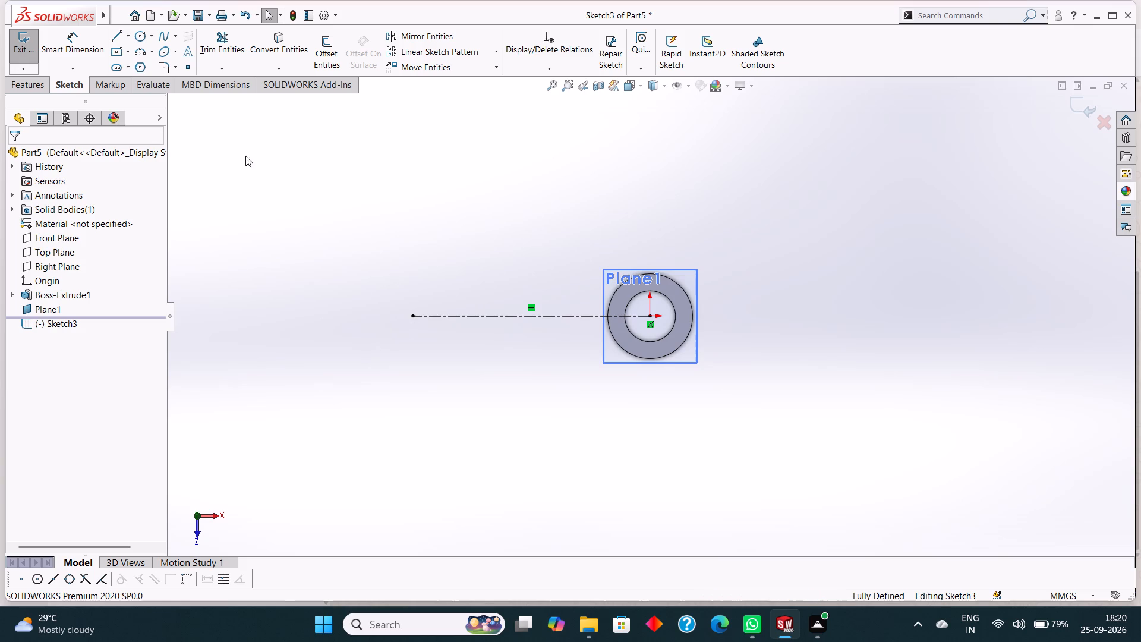
pyautogui.click(127, 67)
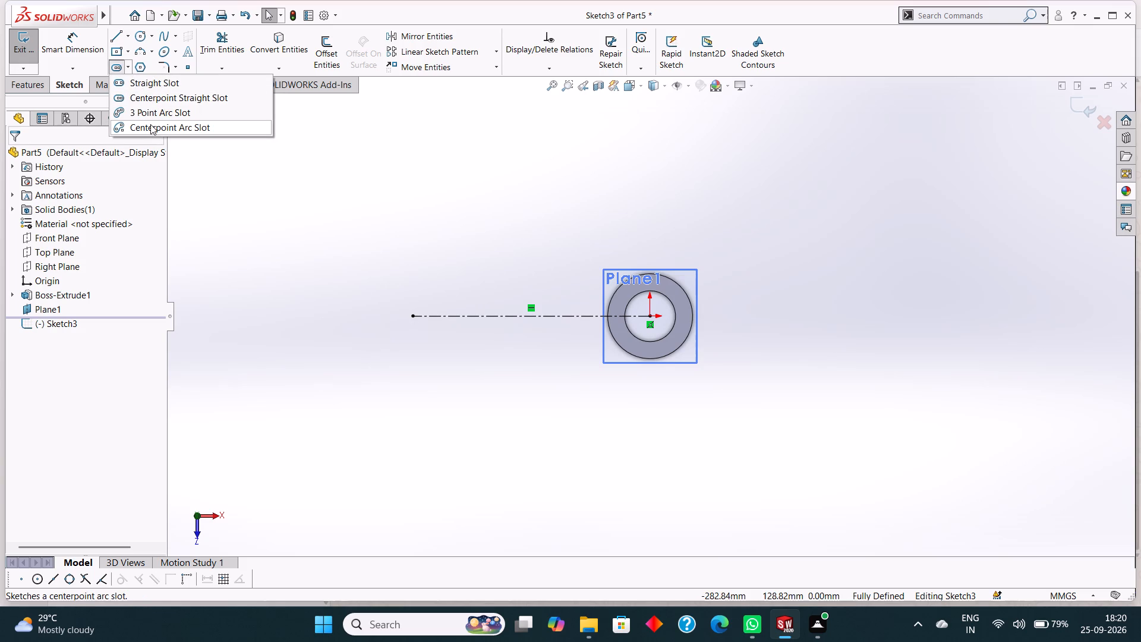
pyautogui.click(160, 93)
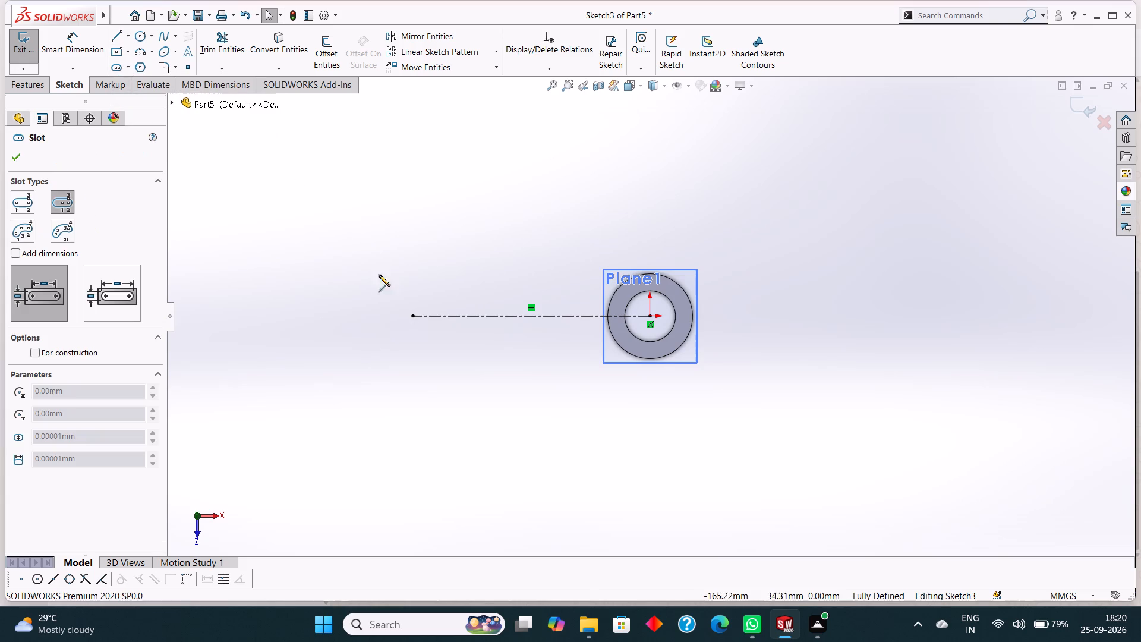
pyautogui.click(411, 316)
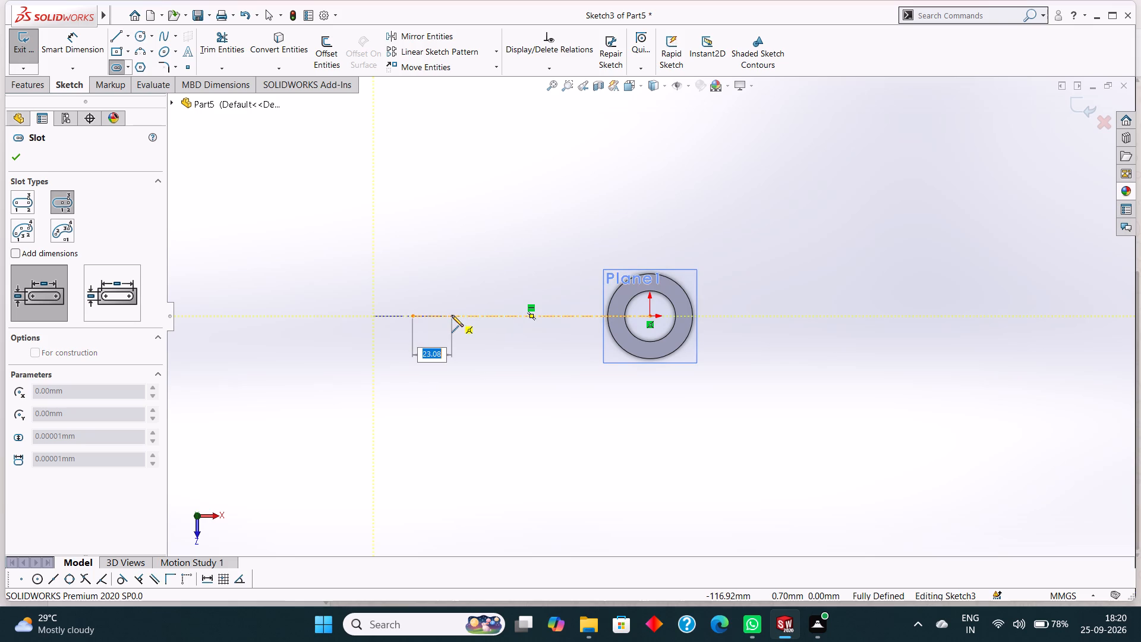
pyautogui.click(453, 315)
pyautogui.click(450, 297)
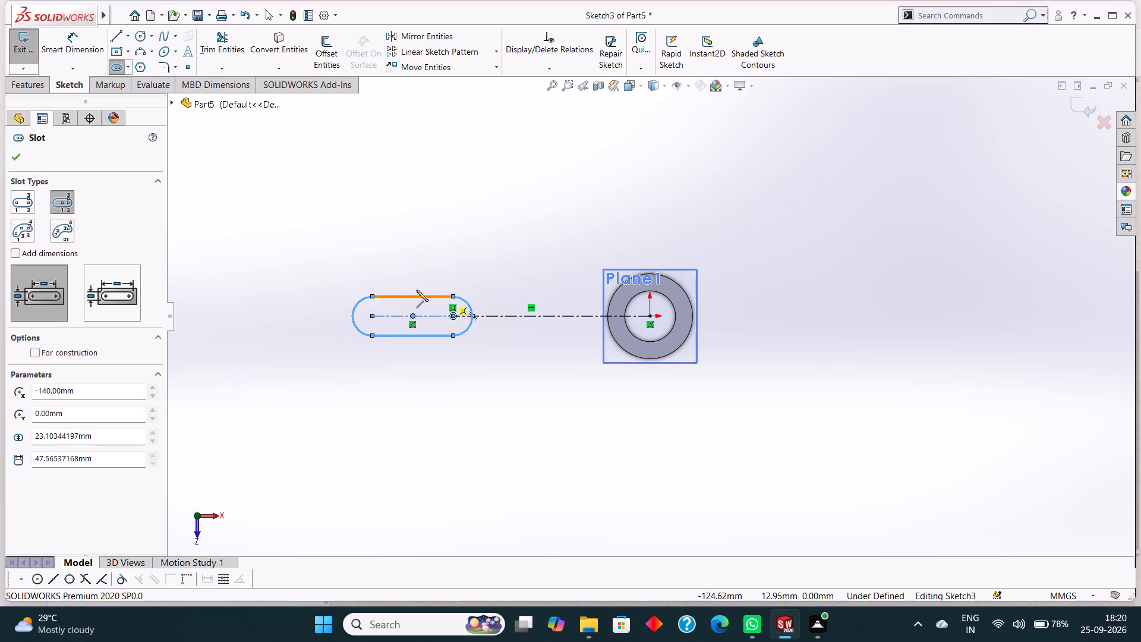
pyautogui.click(20, 158)
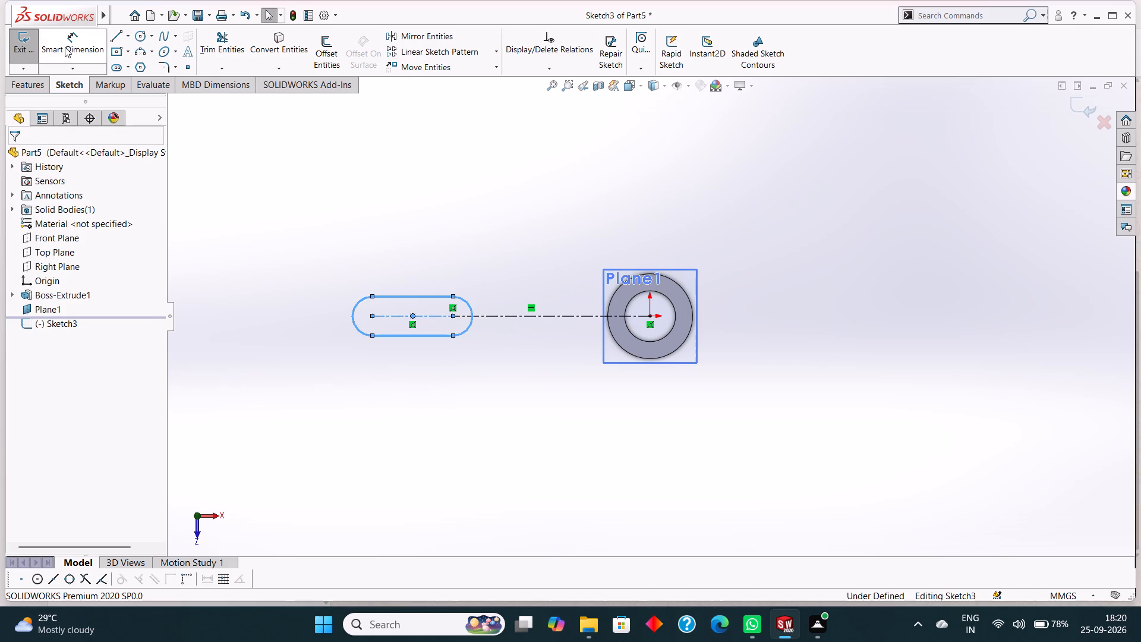
# Dimension the distance between the slot's two arc centres and set it to 50 mm.
pyautogui.click(65, 47)
pyautogui.click(371, 317)
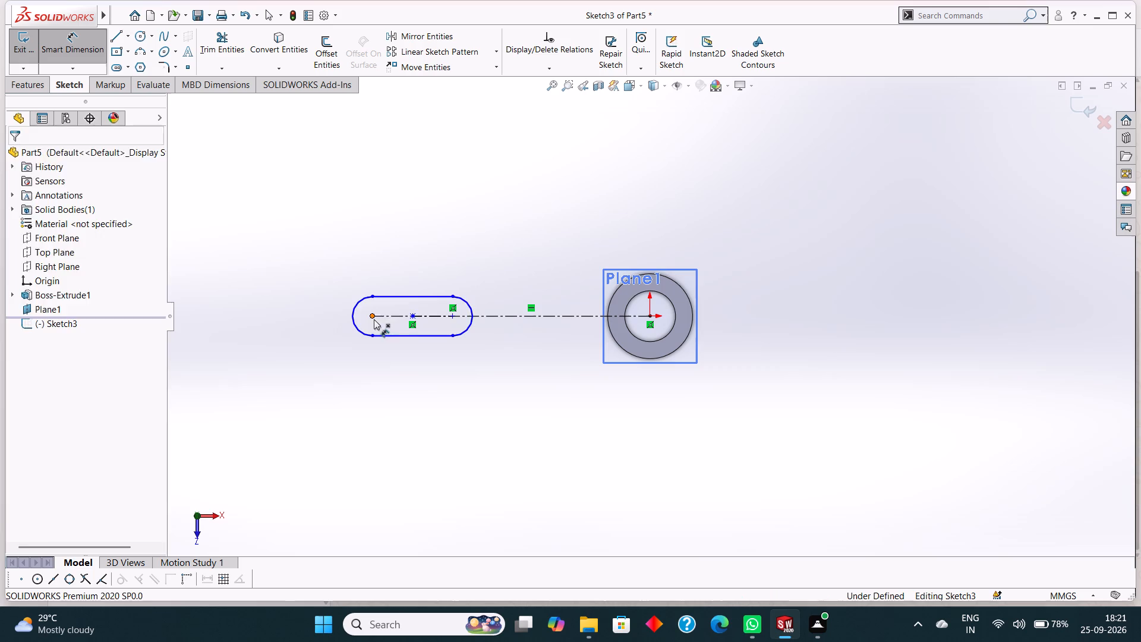
pyautogui.click(452, 317)
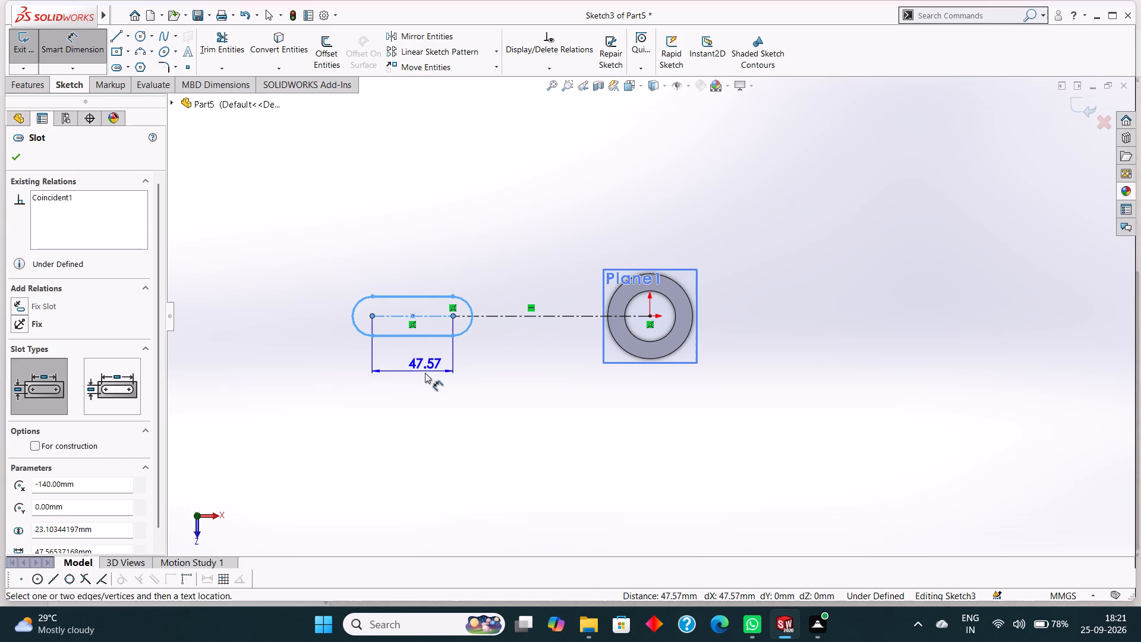
pyautogui.click(425, 373)
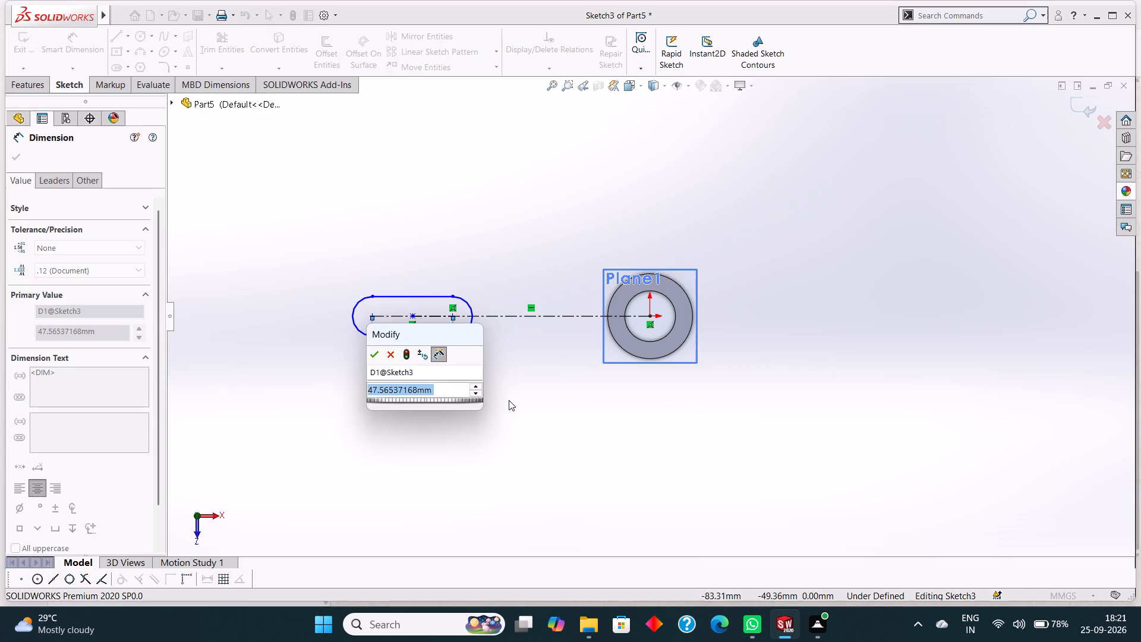
pyautogui.write('50')
pyautogui.press('Return')
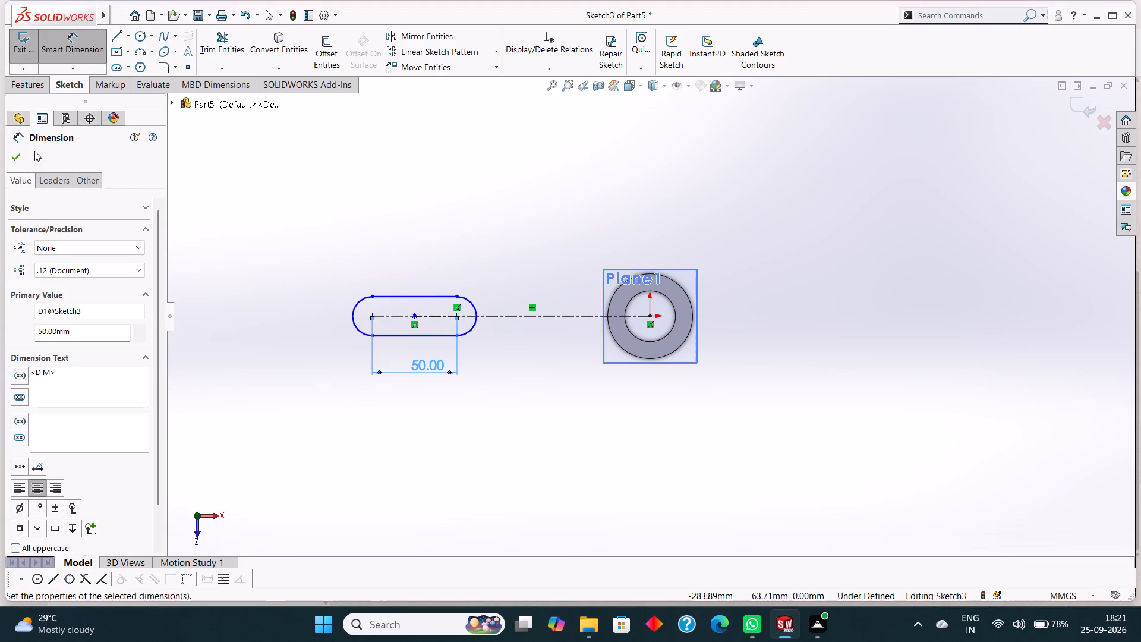
pyautogui.click(19, 155)
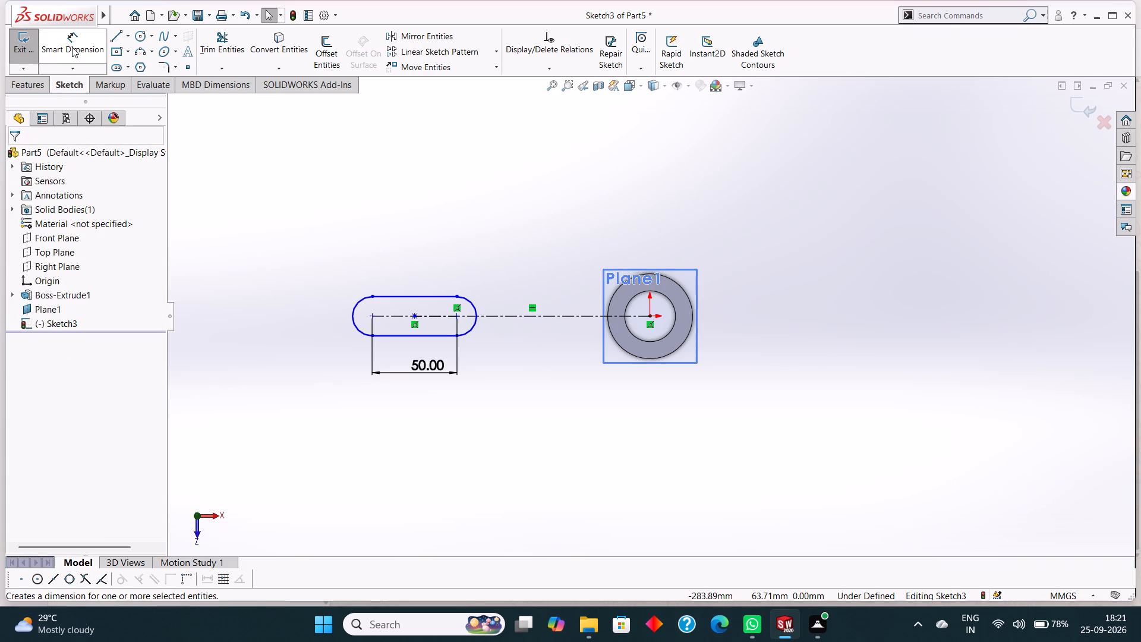
# Dimension the distance from the origin to the slot's farther arc centre and set it to 140 mm.
pyautogui.click(75, 43)
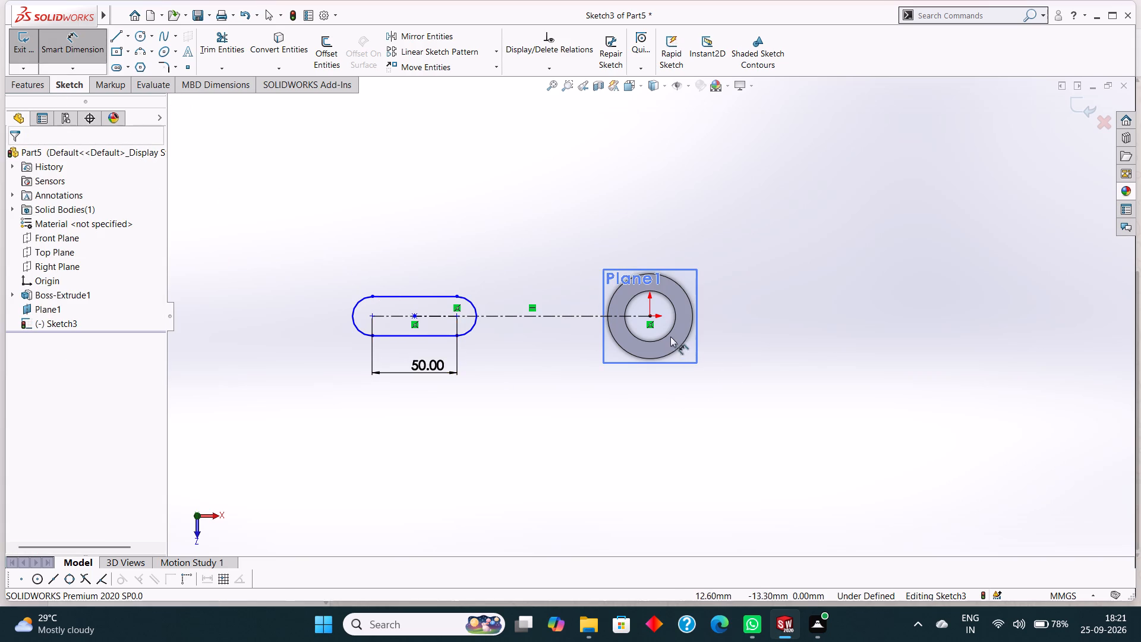
pyautogui.click(650, 313)
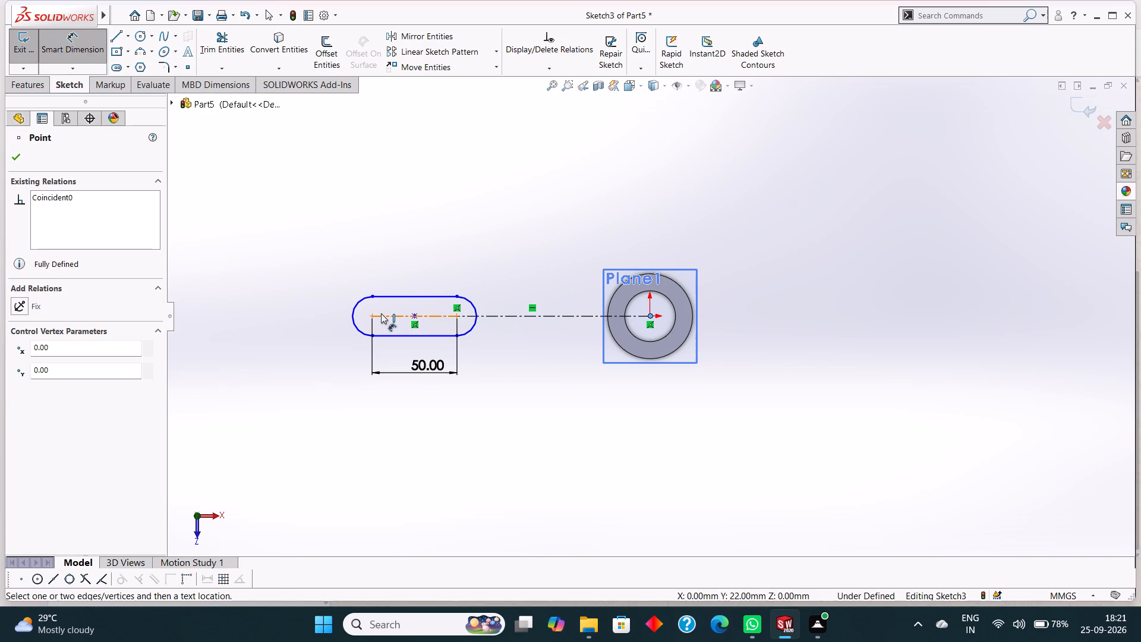
pyautogui.click(374, 316)
pyautogui.click(417, 420)
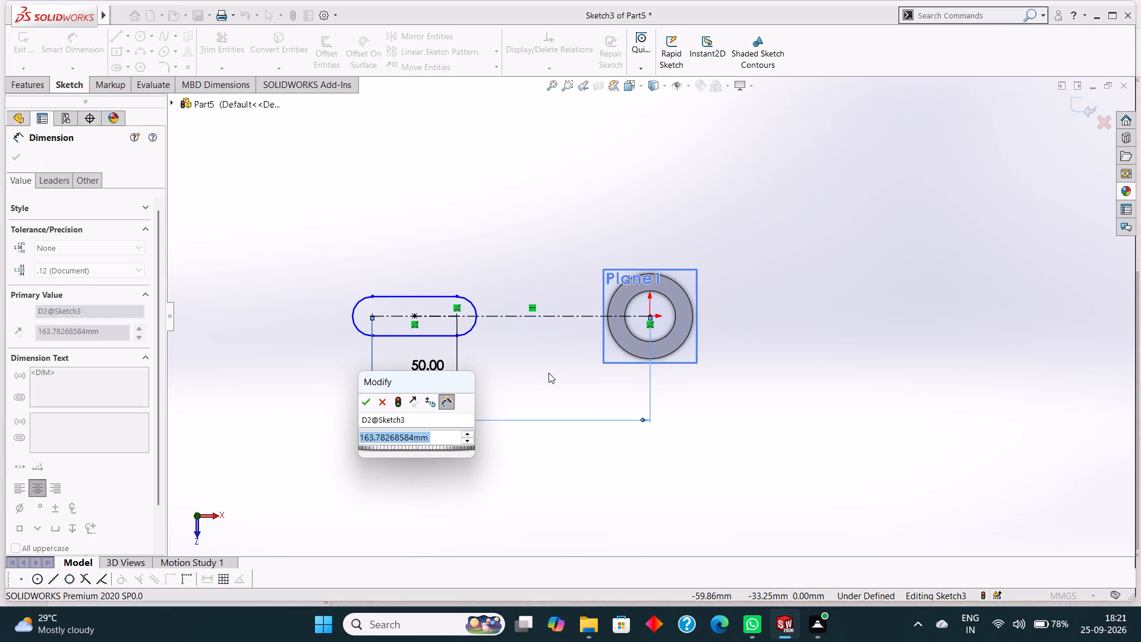
pyautogui.write('140')
pyautogui.press('Return')
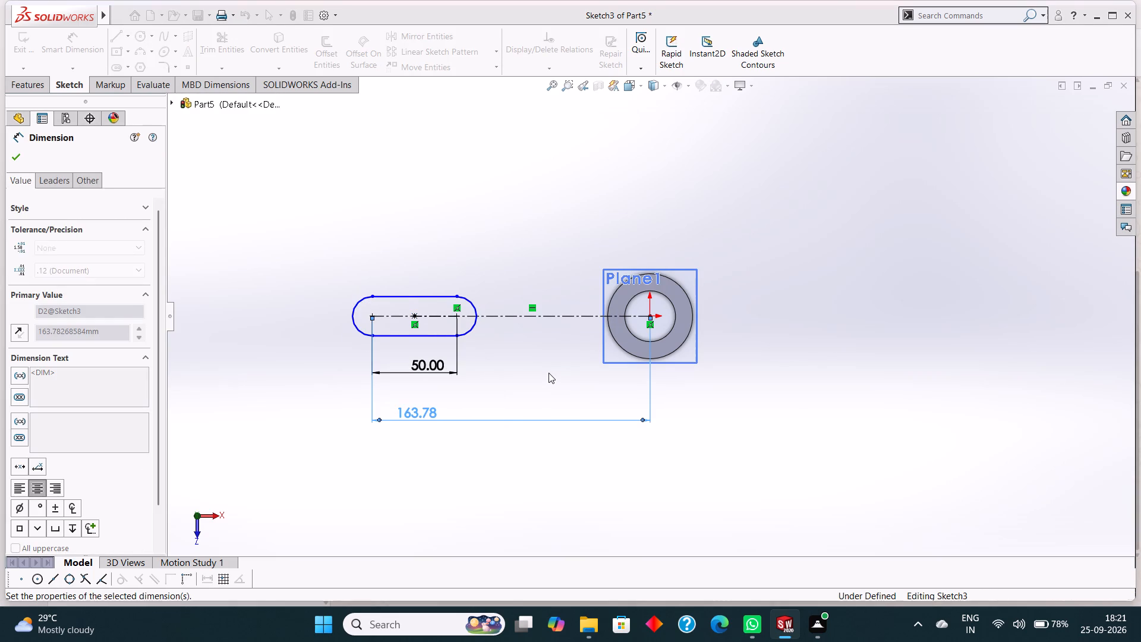
pyautogui.click(20, 156)
# Dimension the radius of the slot's outer end arc and set it to 8 mm.
pyautogui.click(78, 46)
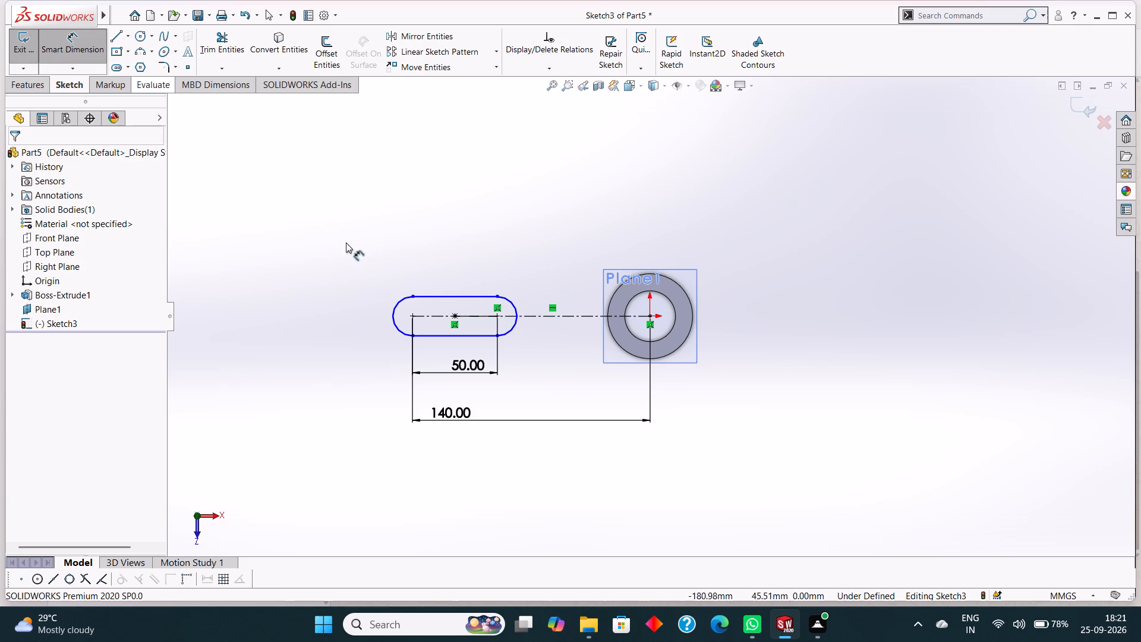
pyautogui.click(398, 301)
pyautogui.click(354, 282)
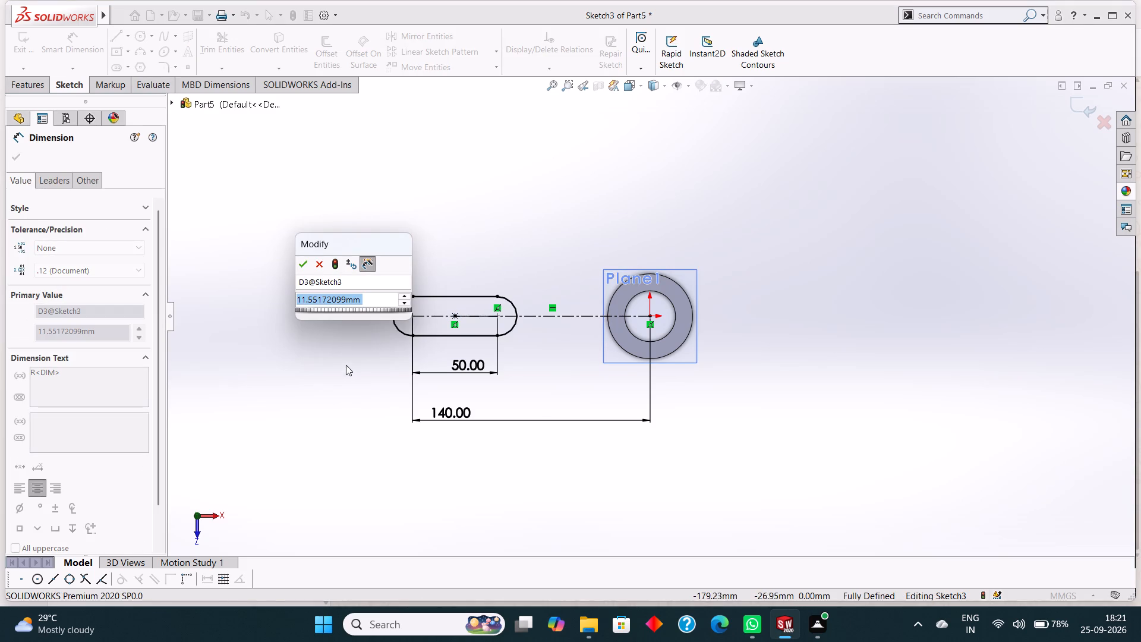
pyautogui.press('8')
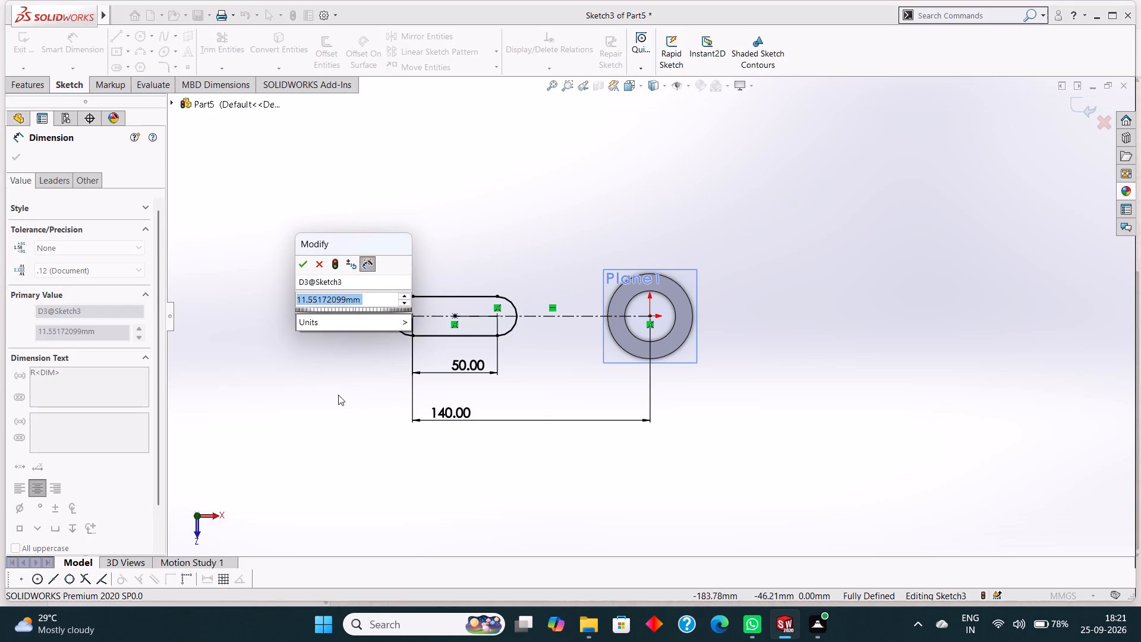
pyautogui.press('Return')
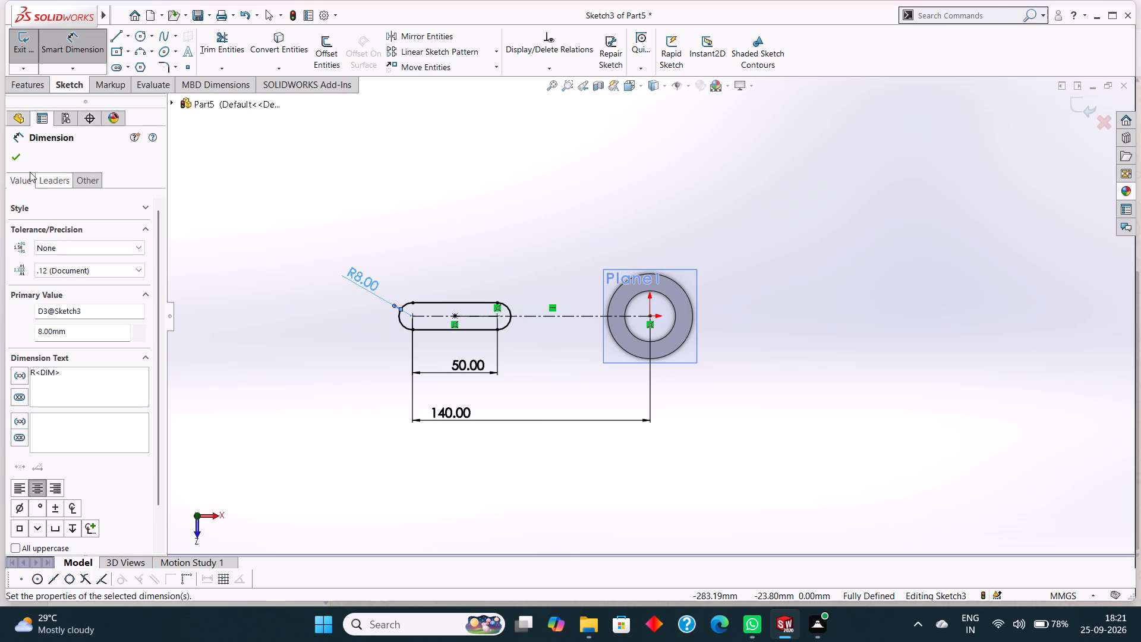
pyautogui.click(19, 160)
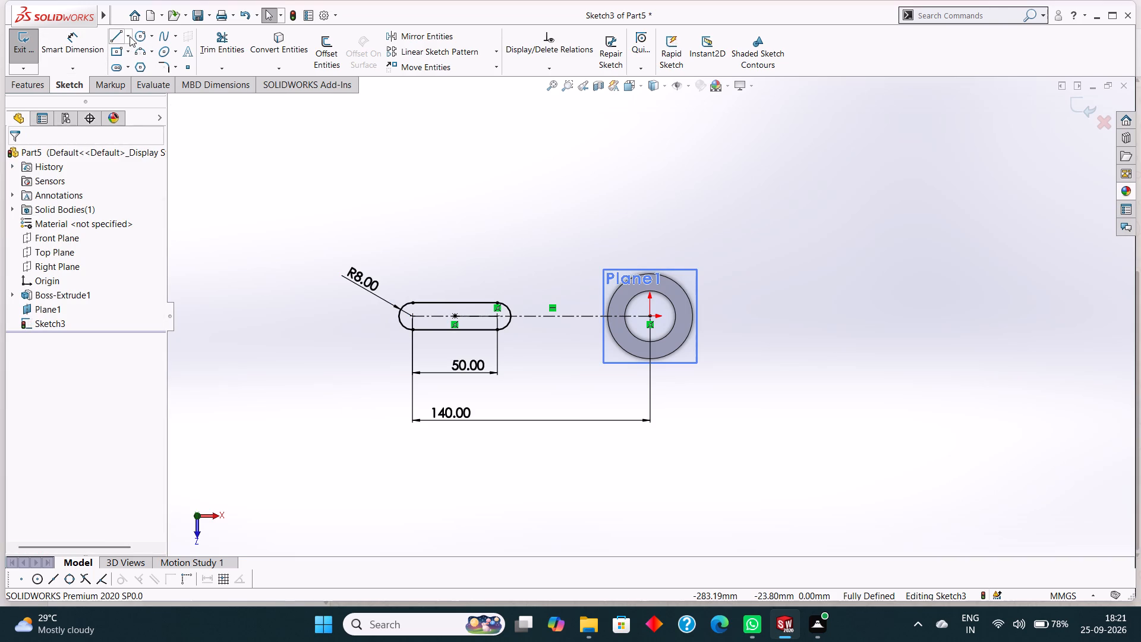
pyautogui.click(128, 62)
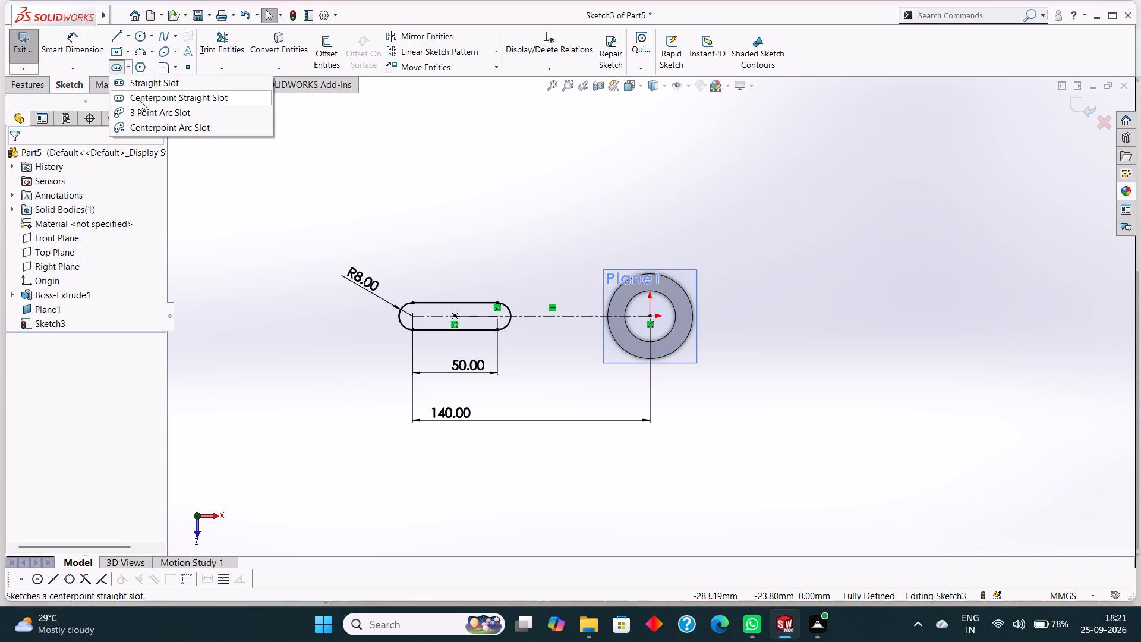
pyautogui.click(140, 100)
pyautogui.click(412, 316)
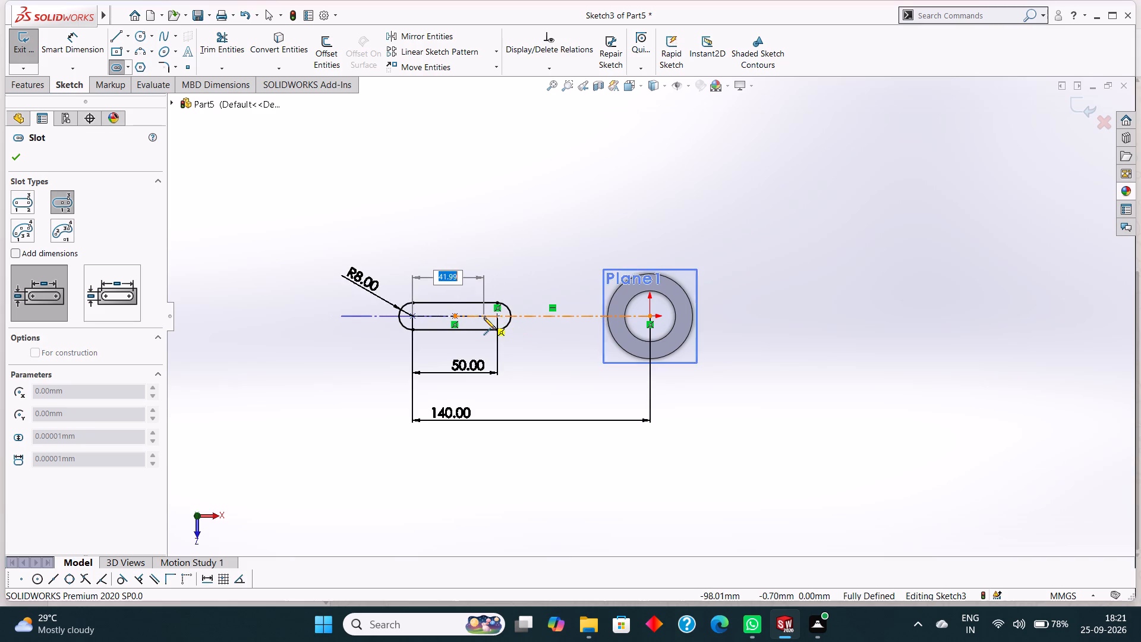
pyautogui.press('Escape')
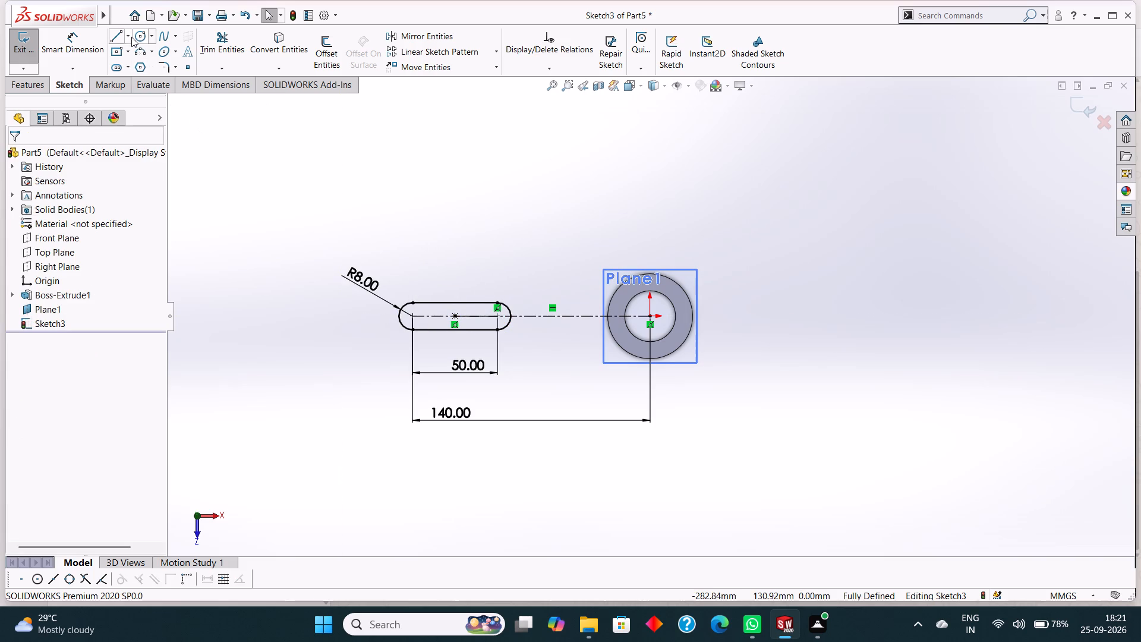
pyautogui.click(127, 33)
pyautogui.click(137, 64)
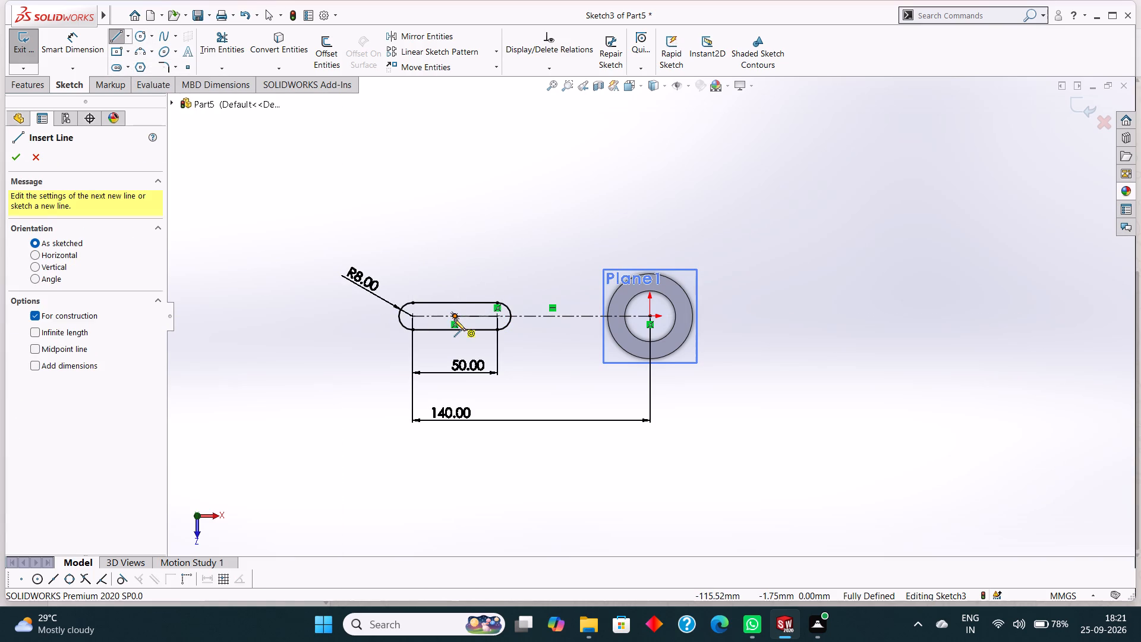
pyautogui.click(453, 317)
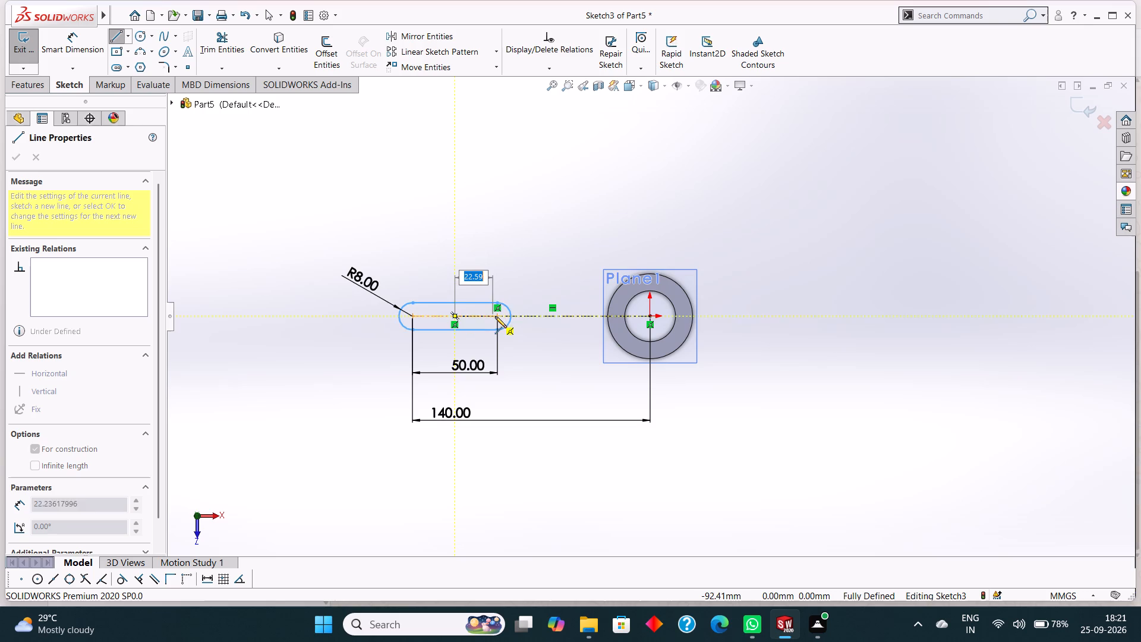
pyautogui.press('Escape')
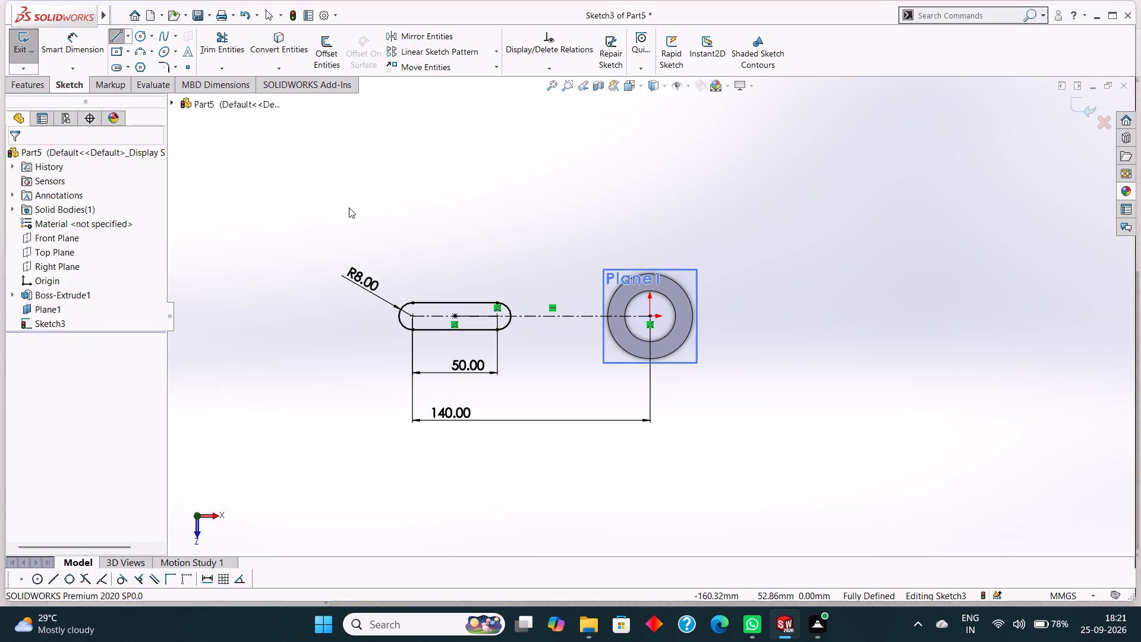
# Sketch a second centerpoint straight slot around the first, sharing its centre and arc centres, about 26 mm wide.
pyautogui.click(126, 51)
pyautogui.click(126, 51)
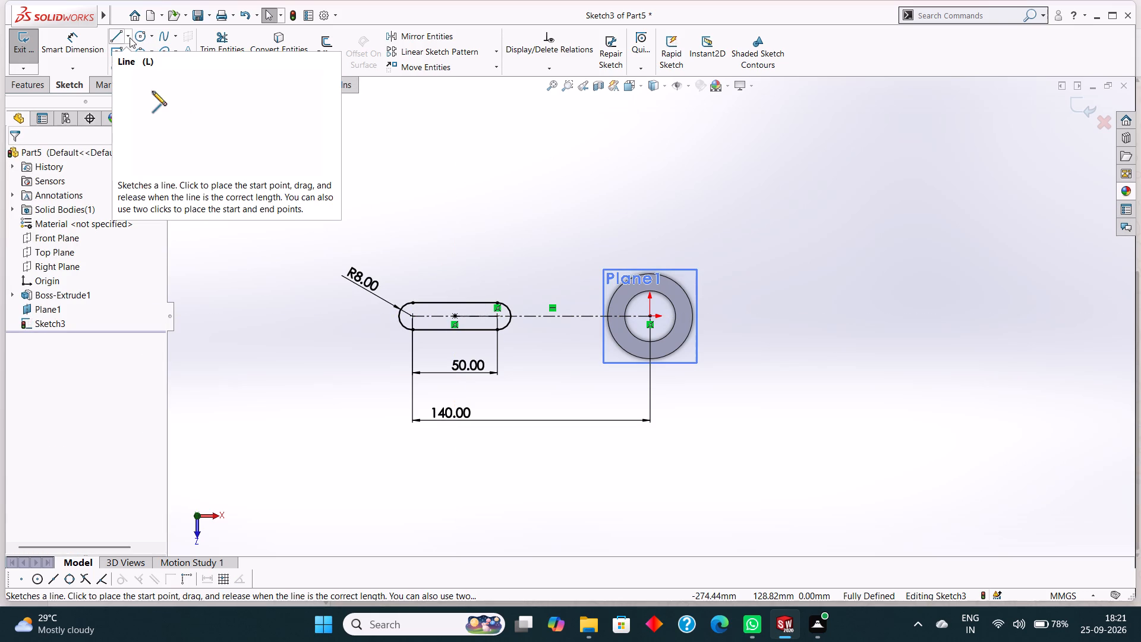
pyautogui.click(125, 65)
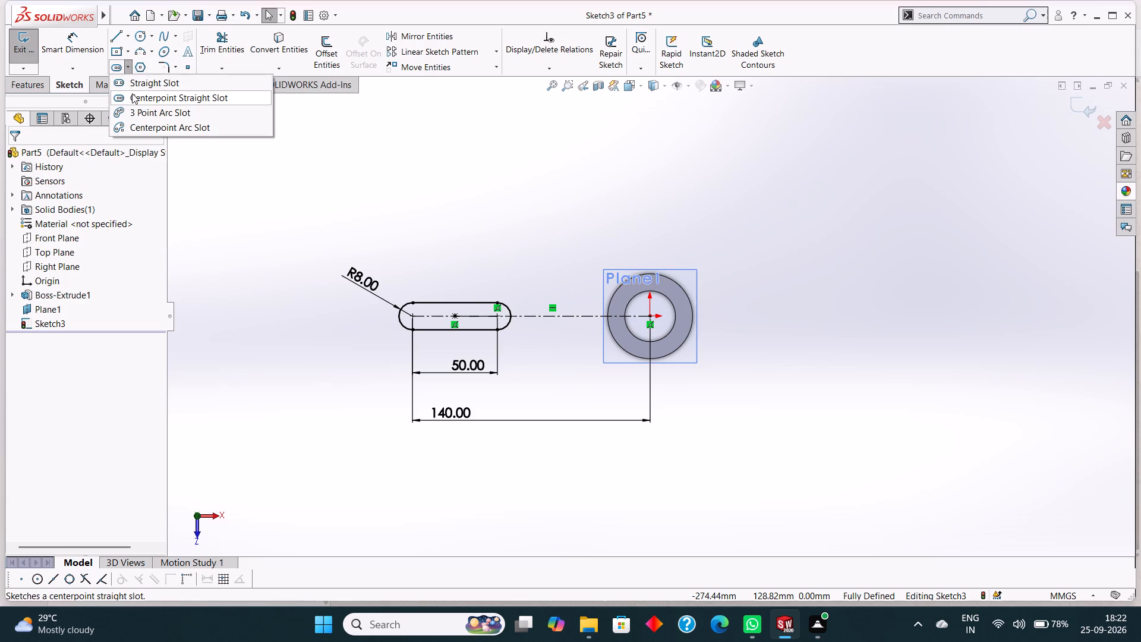
pyautogui.click(132, 93)
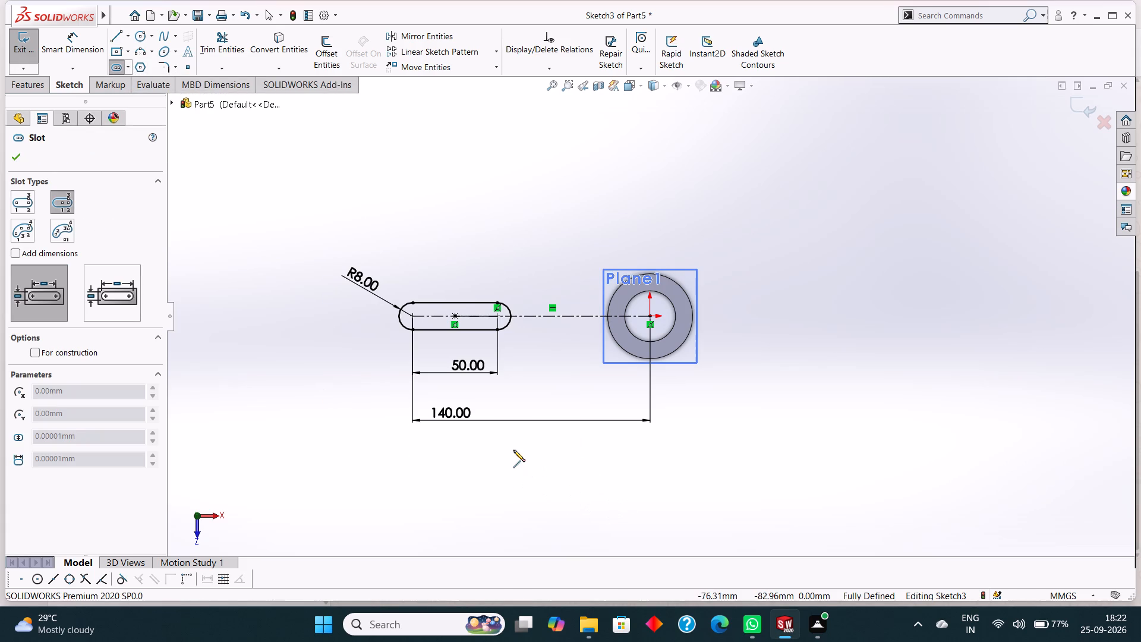
pyautogui.scroll(-2, 455, 307)
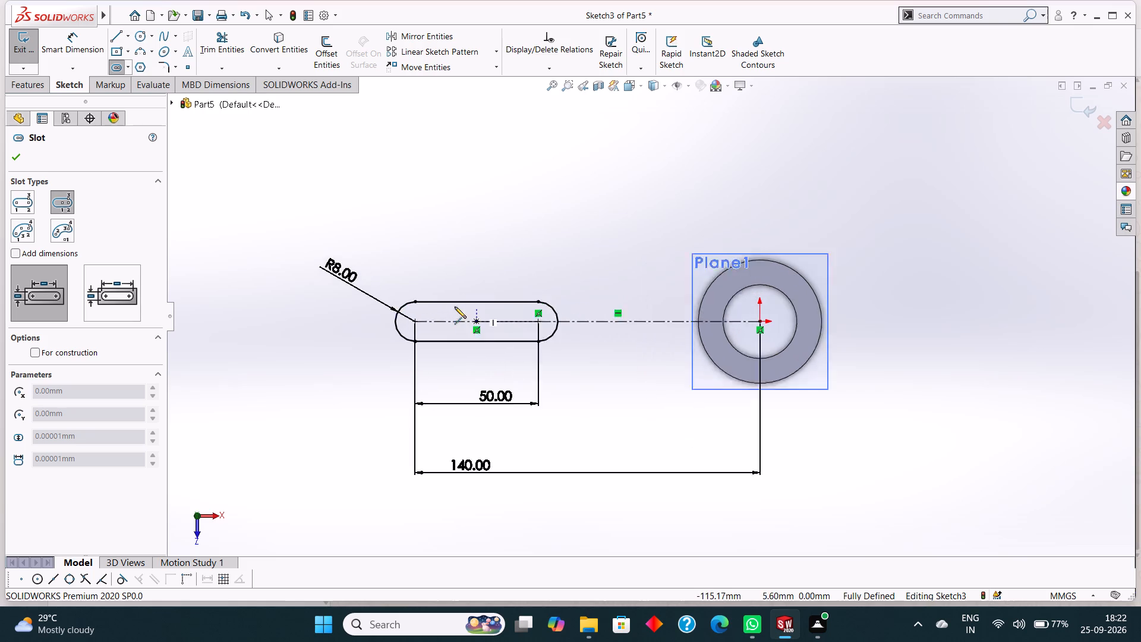
pyautogui.scroll(-1, 455, 307)
pyautogui.click(490, 325)
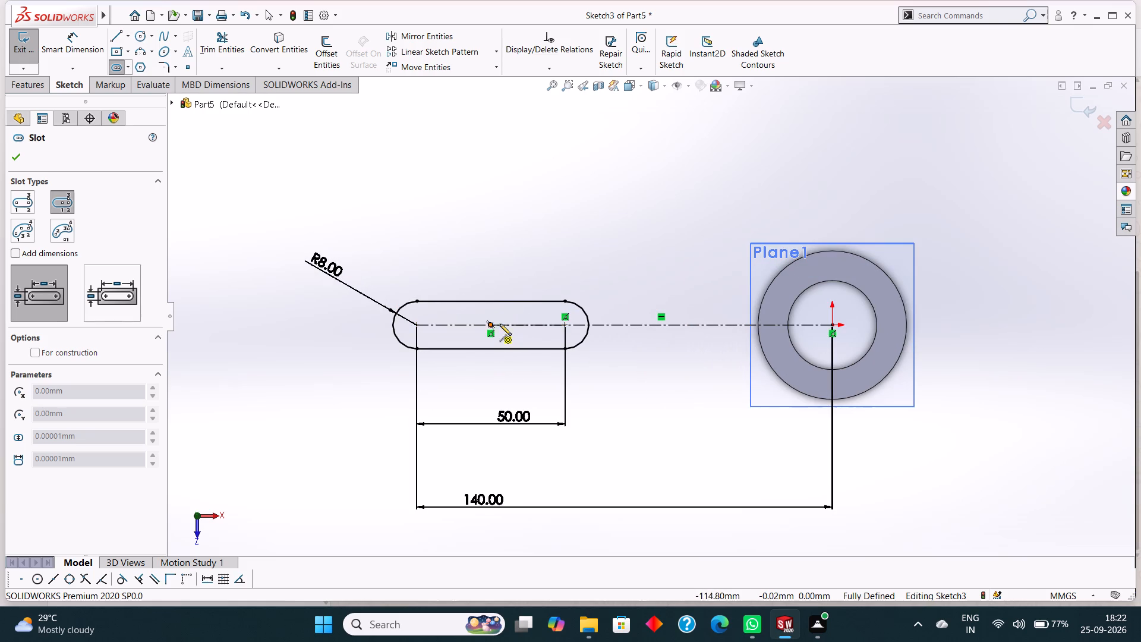
pyautogui.click(563, 322)
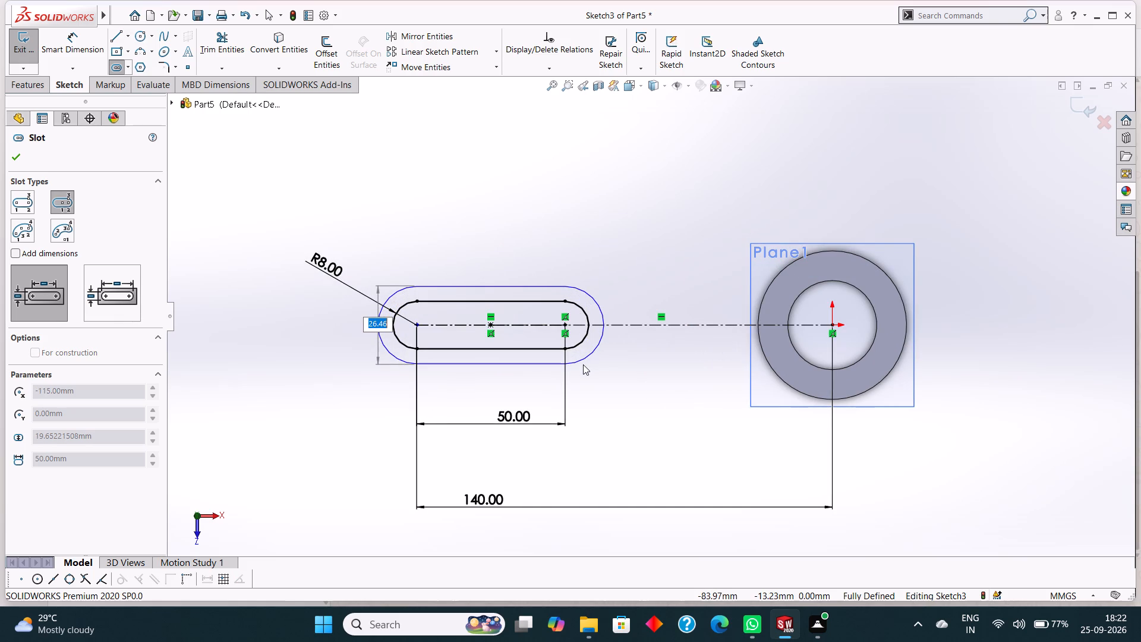
pyautogui.click(583, 364)
pyautogui.click(24, 159)
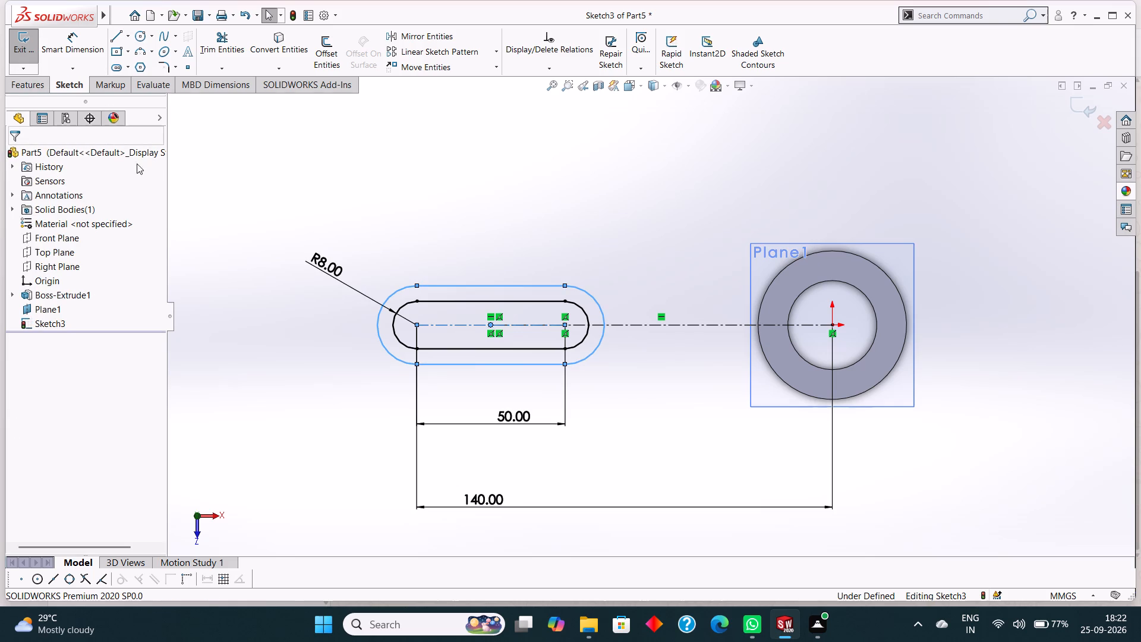
# Dimension the radius of the outer slot's end arc farthest from the cylinder and set it to 17.5 mm.
pyautogui.click(90, 43)
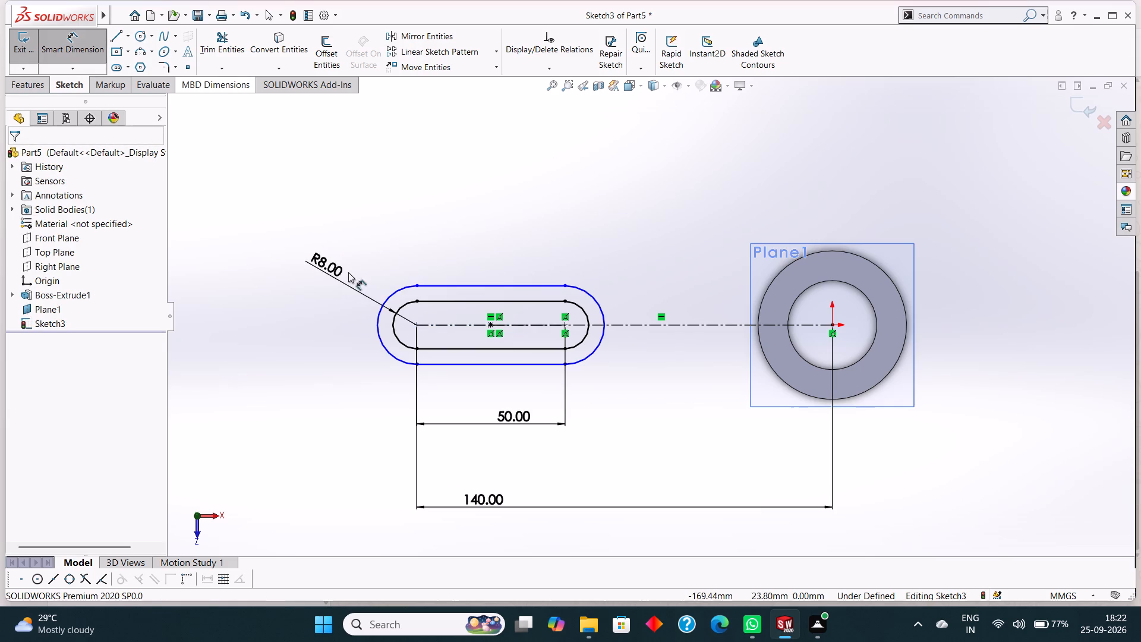
pyautogui.click(392, 294)
pyautogui.click(360, 231)
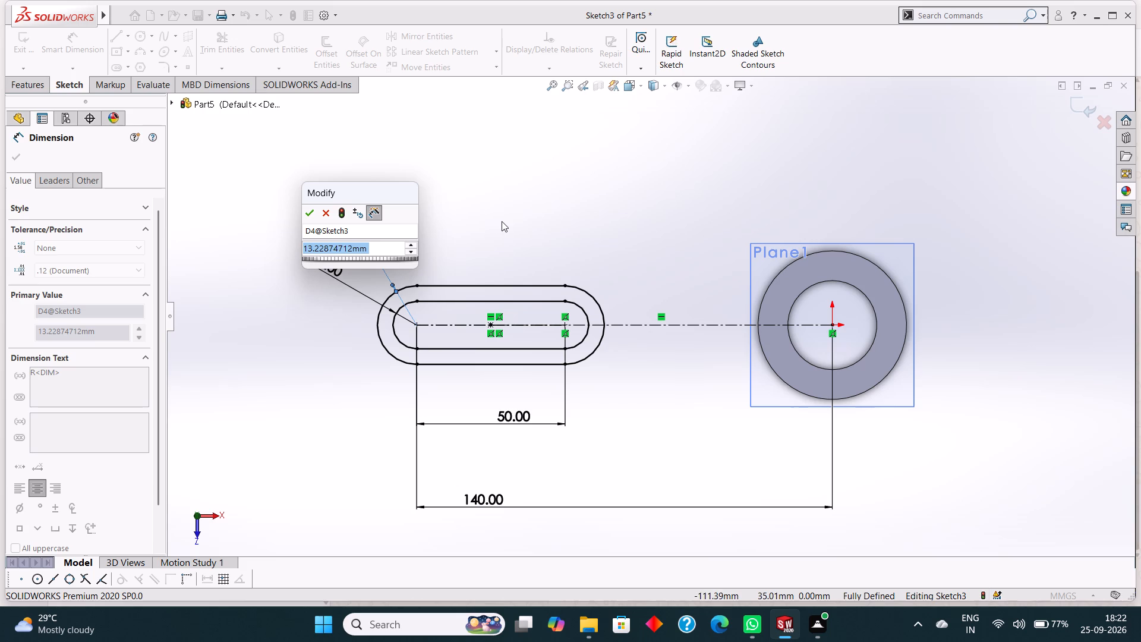
pyautogui.write('17.5')
pyautogui.press('Return')
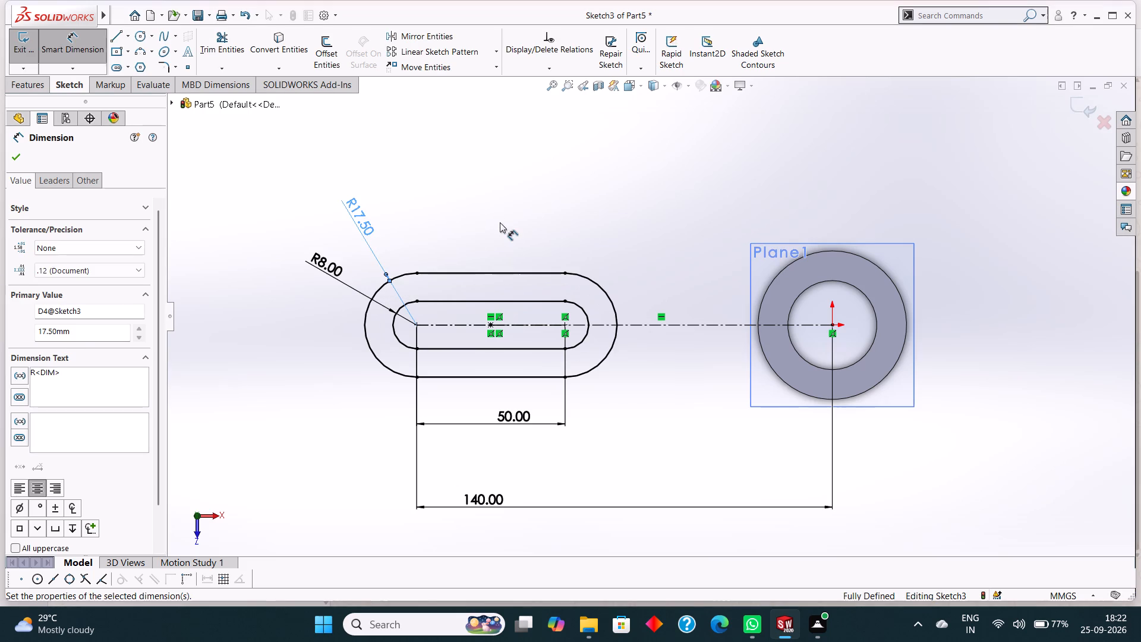
pyautogui.click(16, 159)
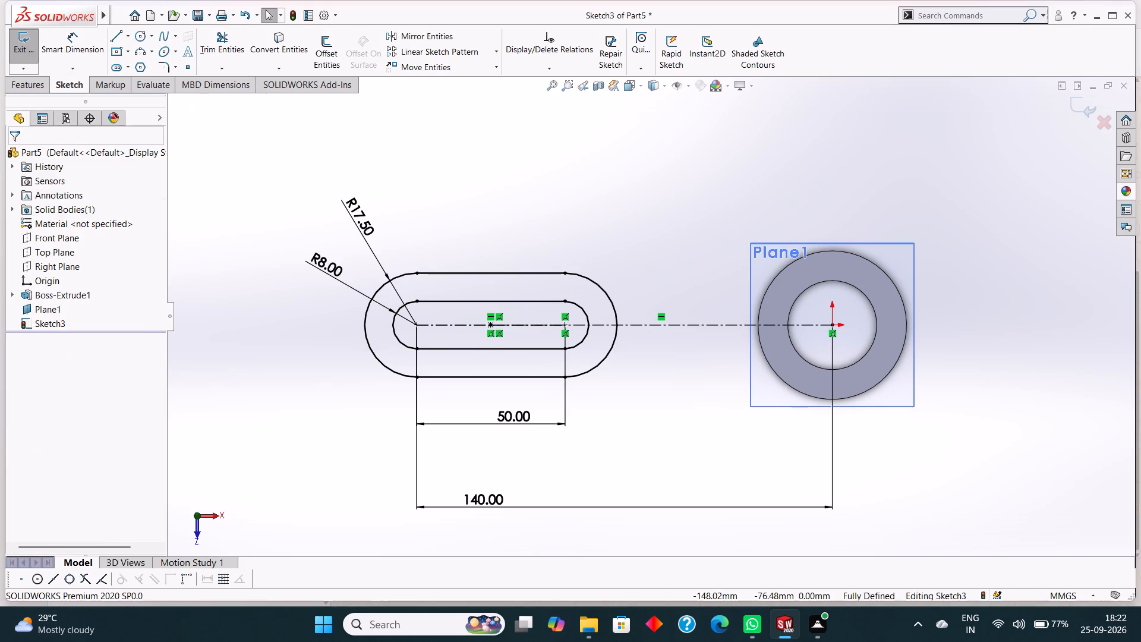
# Extrude the double-slot profile as a blind boss 22 mm deep, reversed to go downward from the offset plane.
pyautogui.click(8, 79)
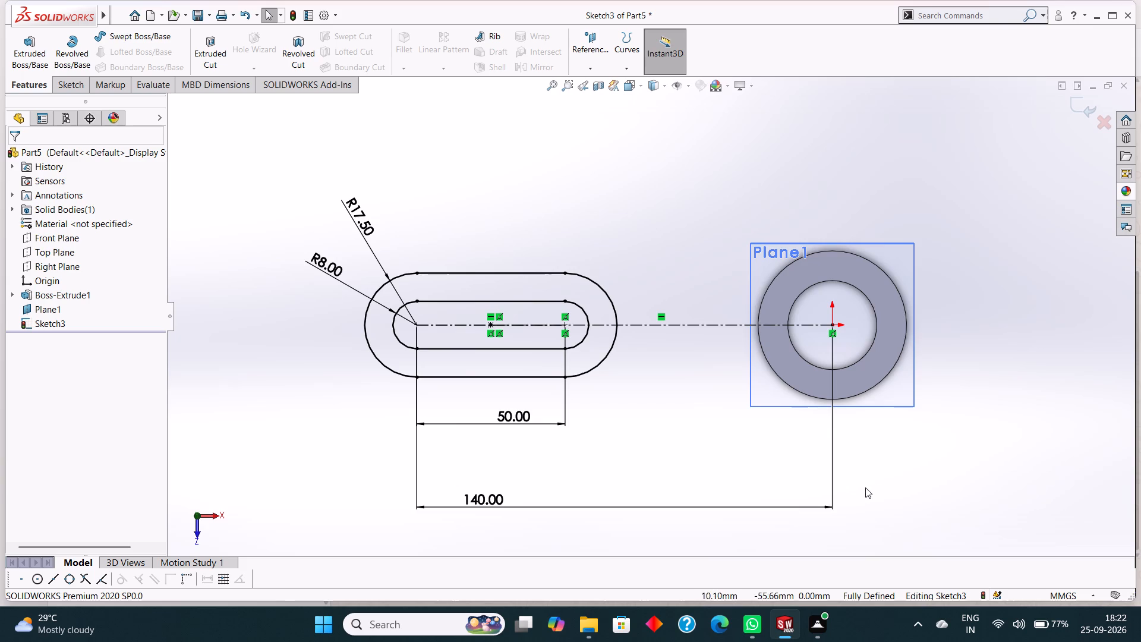
pyautogui.moveTo(869, 480); pyautogui.dragTo(877, 232, button='middle')
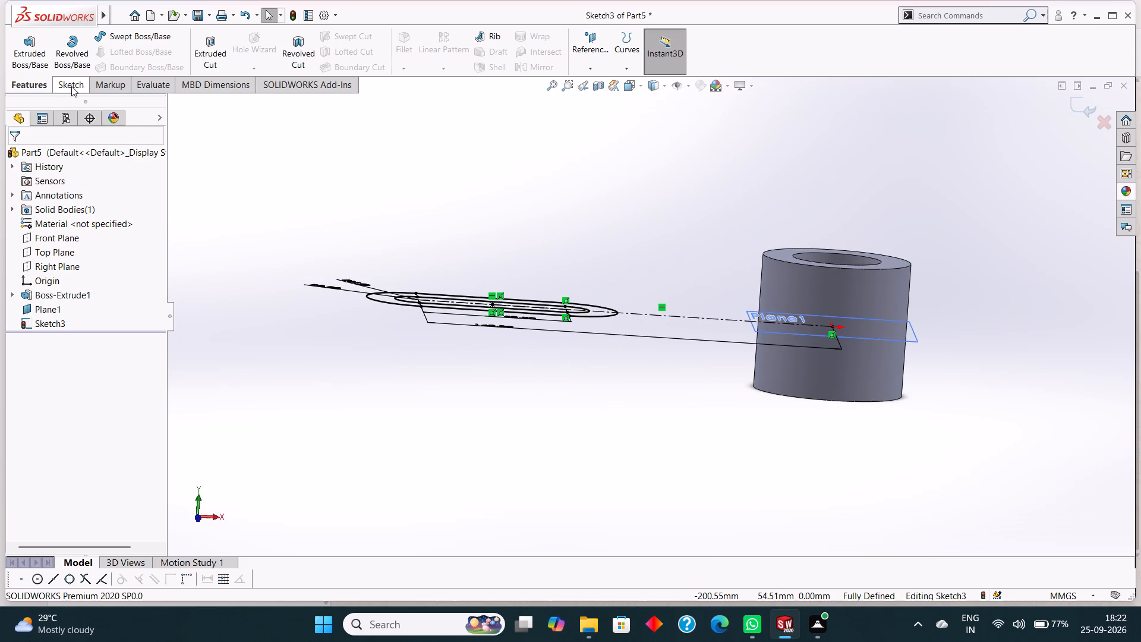
pyautogui.click(62, 85)
pyautogui.click(22, 87)
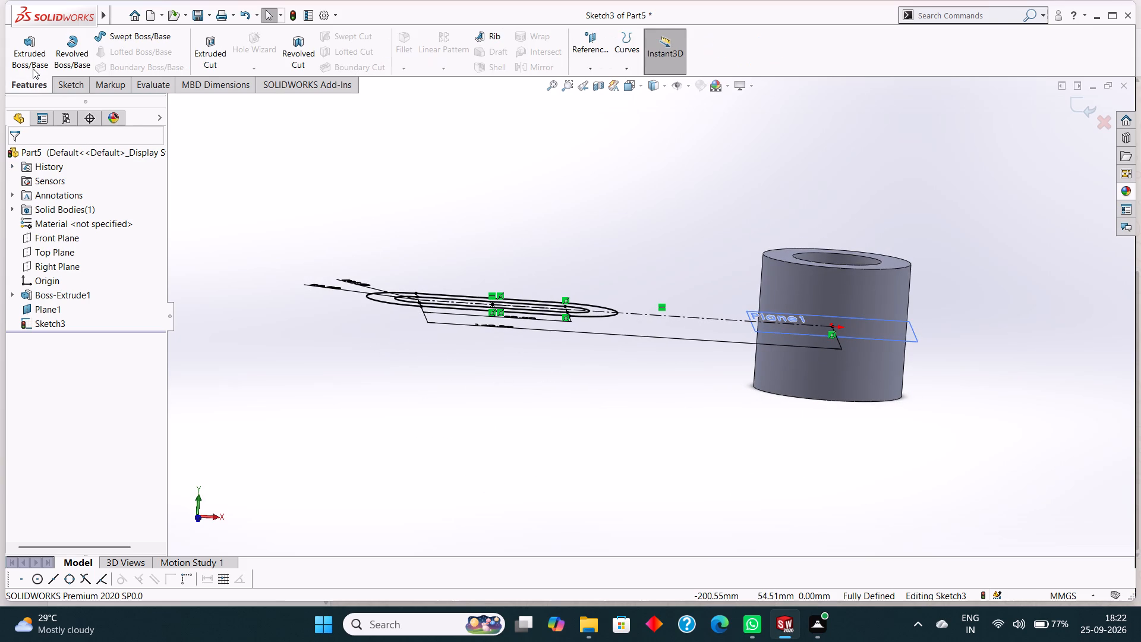
pyautogui.click(42, 65)
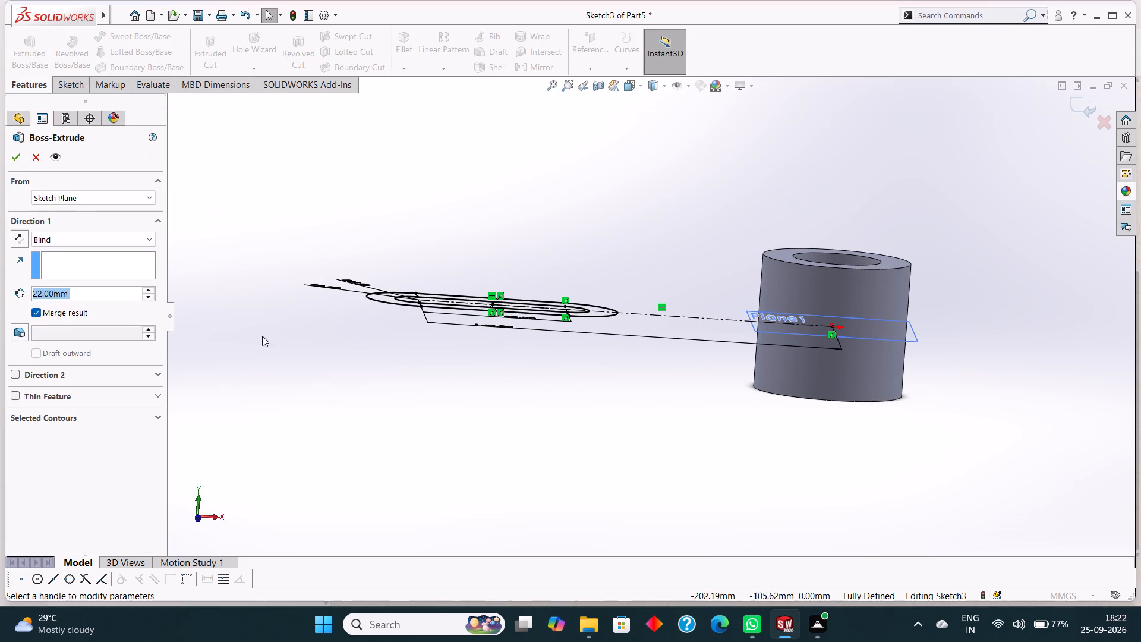
pyautogui.click(18, 235)
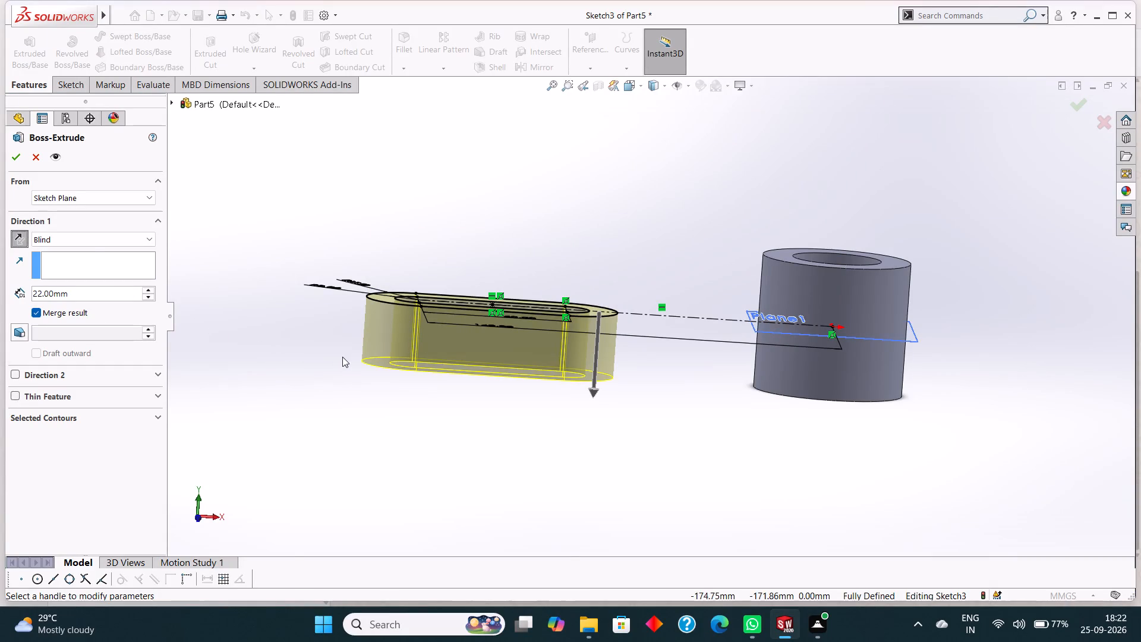
pyautogui.click(11, 160)
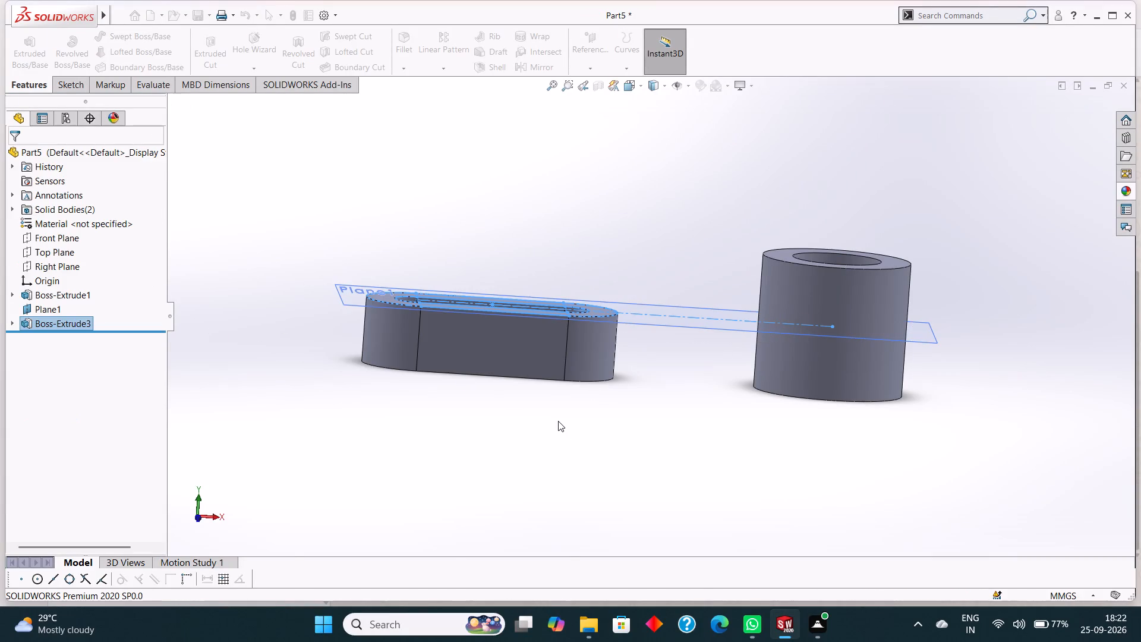
pyautogui.click(565, 428)
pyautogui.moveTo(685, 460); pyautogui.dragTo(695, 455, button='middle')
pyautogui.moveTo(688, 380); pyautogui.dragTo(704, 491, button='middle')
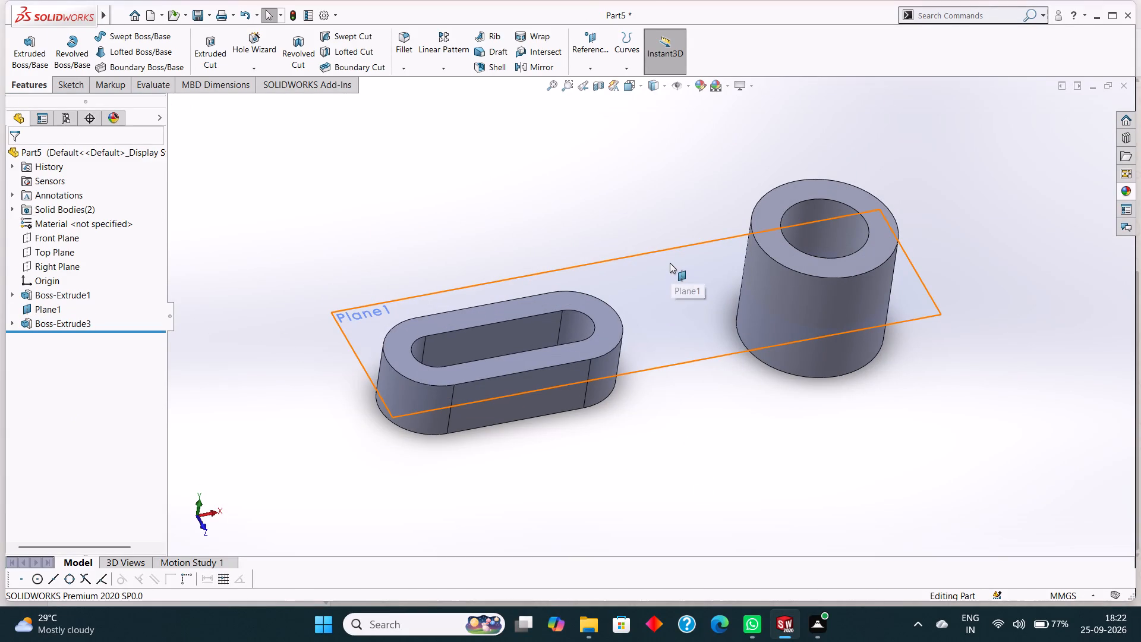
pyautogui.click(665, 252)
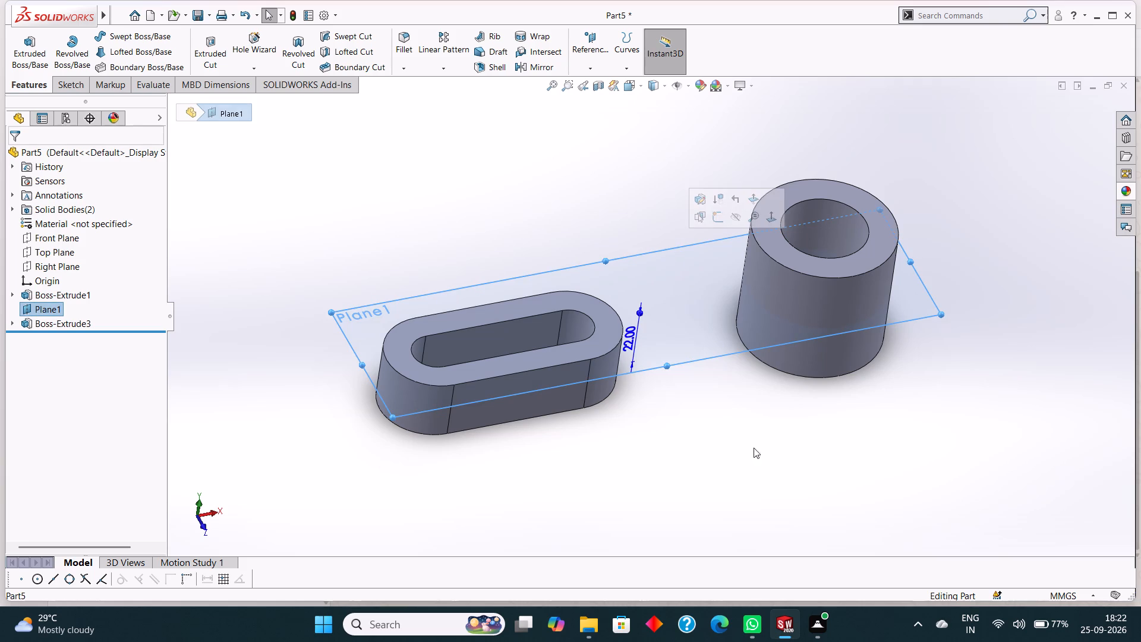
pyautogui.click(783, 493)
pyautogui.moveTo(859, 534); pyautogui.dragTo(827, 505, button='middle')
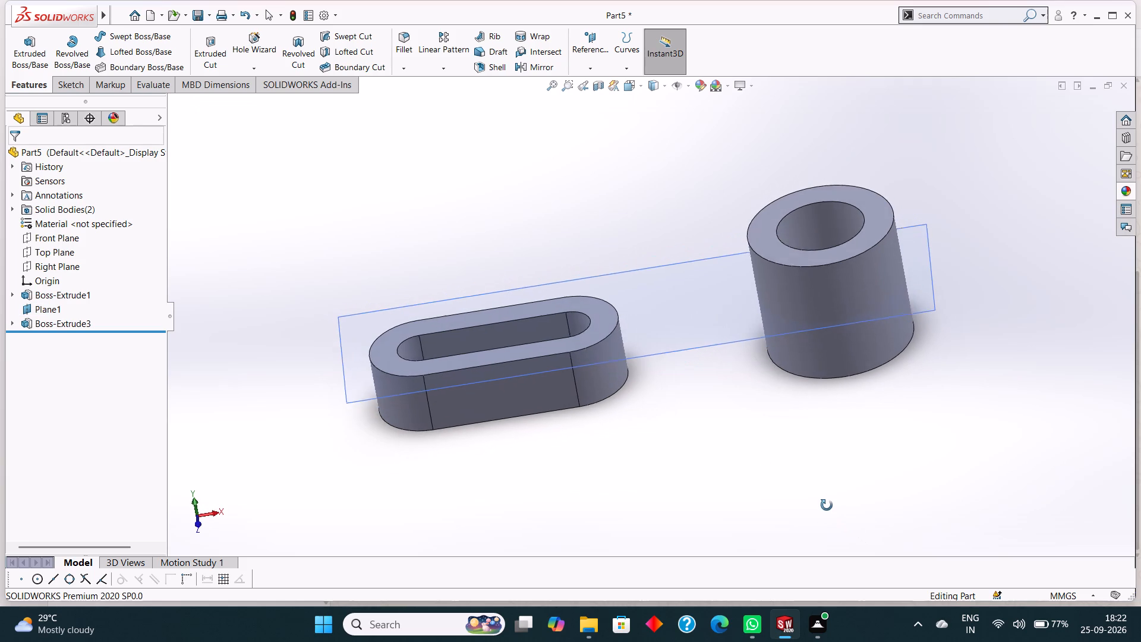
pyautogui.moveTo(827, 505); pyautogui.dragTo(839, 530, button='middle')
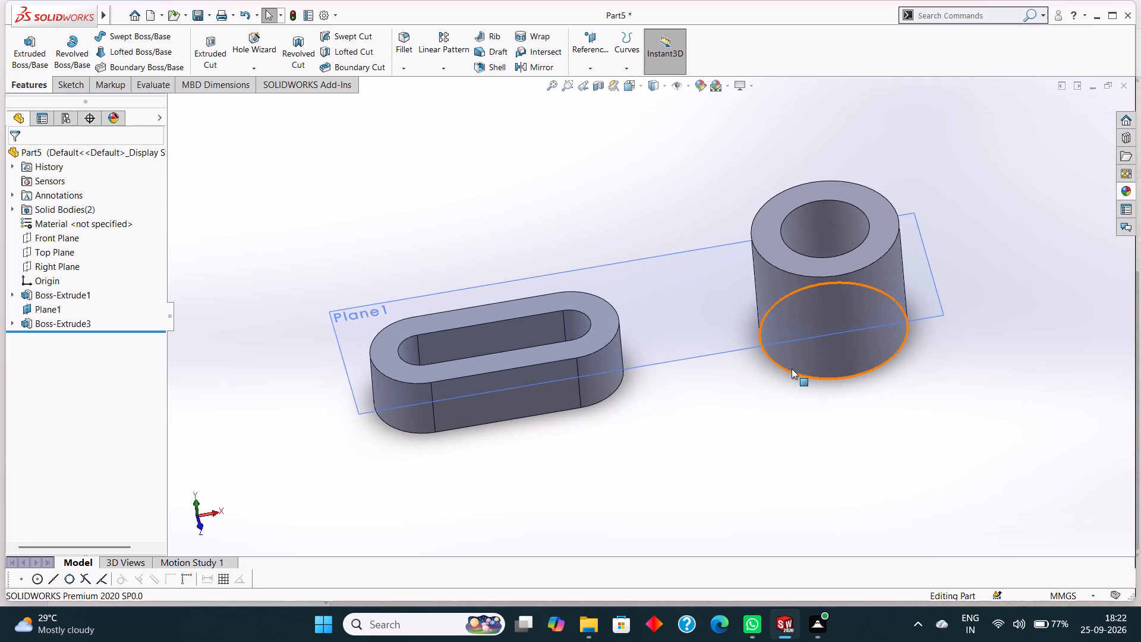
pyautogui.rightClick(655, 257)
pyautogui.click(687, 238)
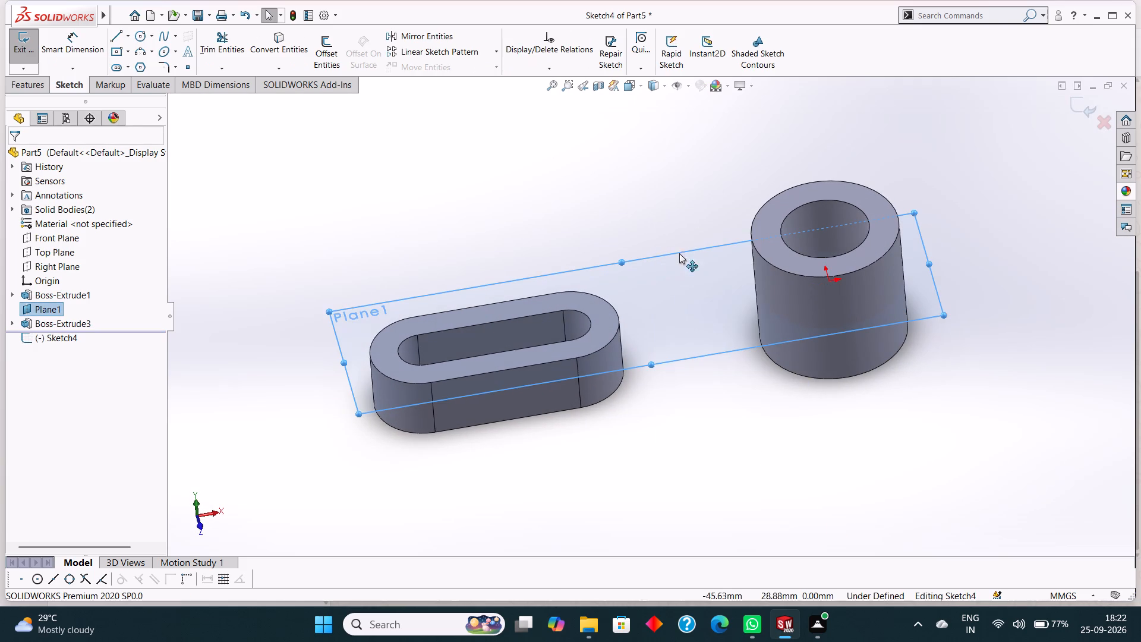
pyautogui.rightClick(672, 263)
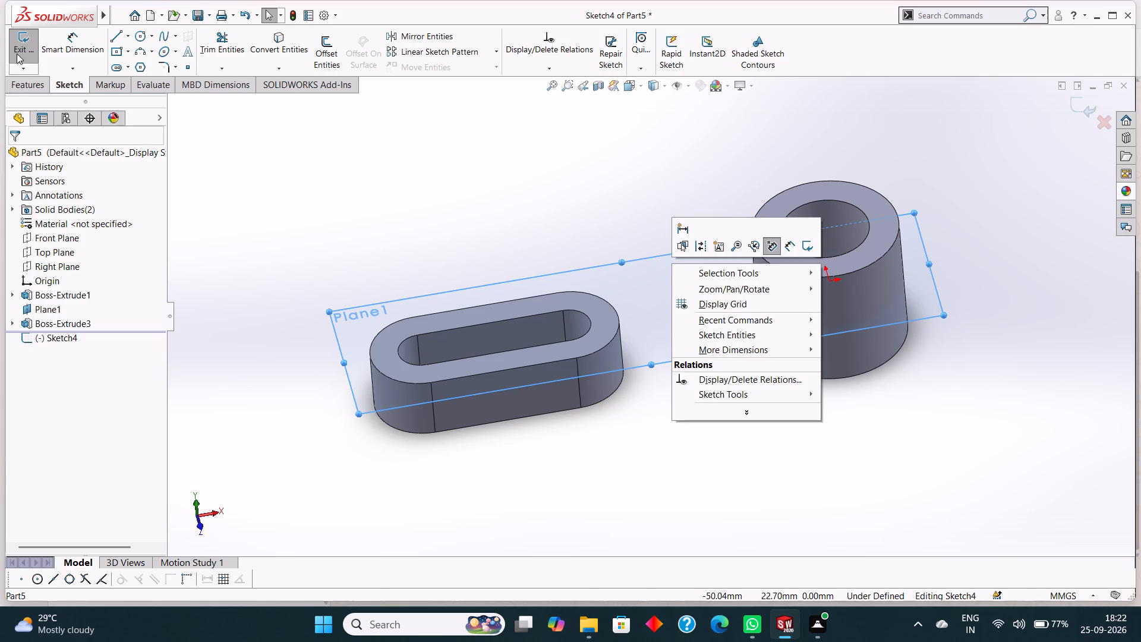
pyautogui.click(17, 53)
# Hide the offset plane Plane1.
pyautogui.rightClick(664, 273)
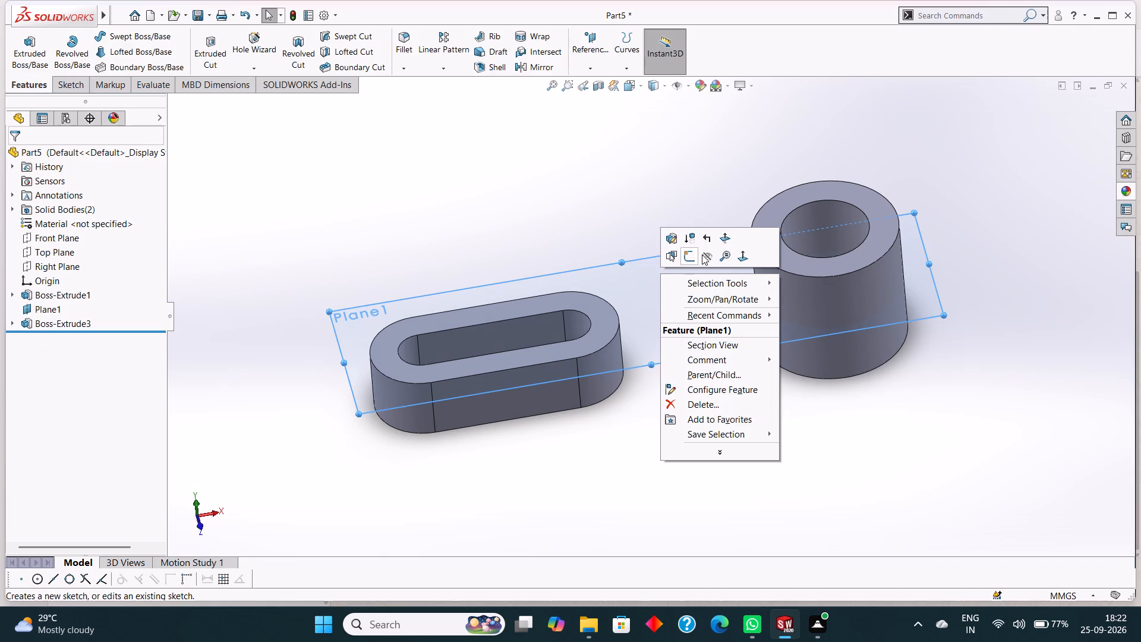
pyautogui.click(702, 254)
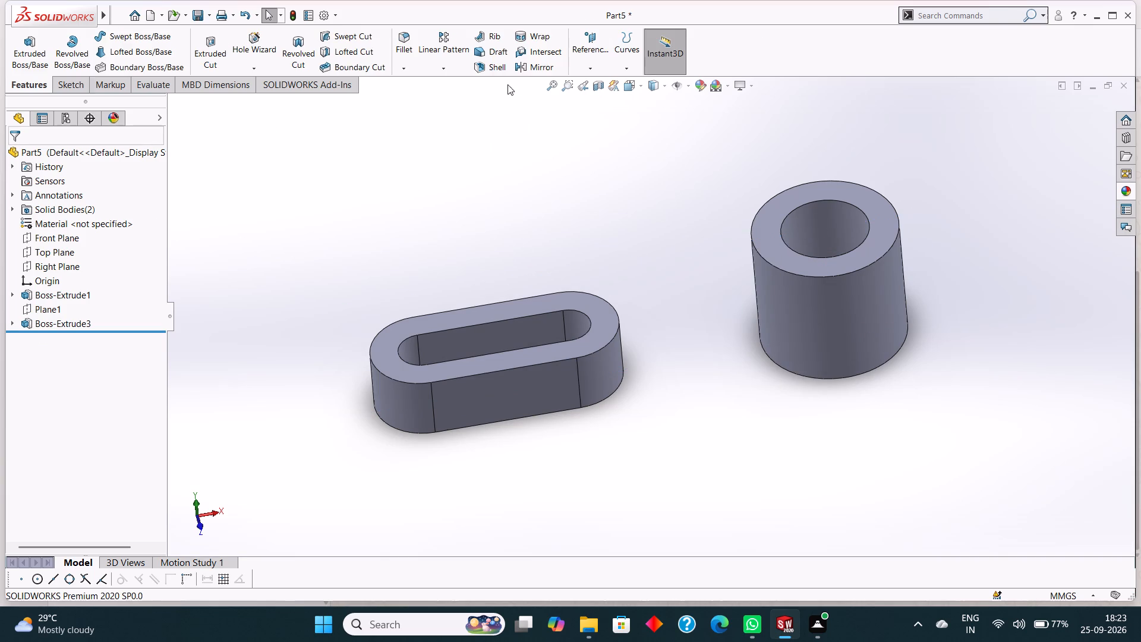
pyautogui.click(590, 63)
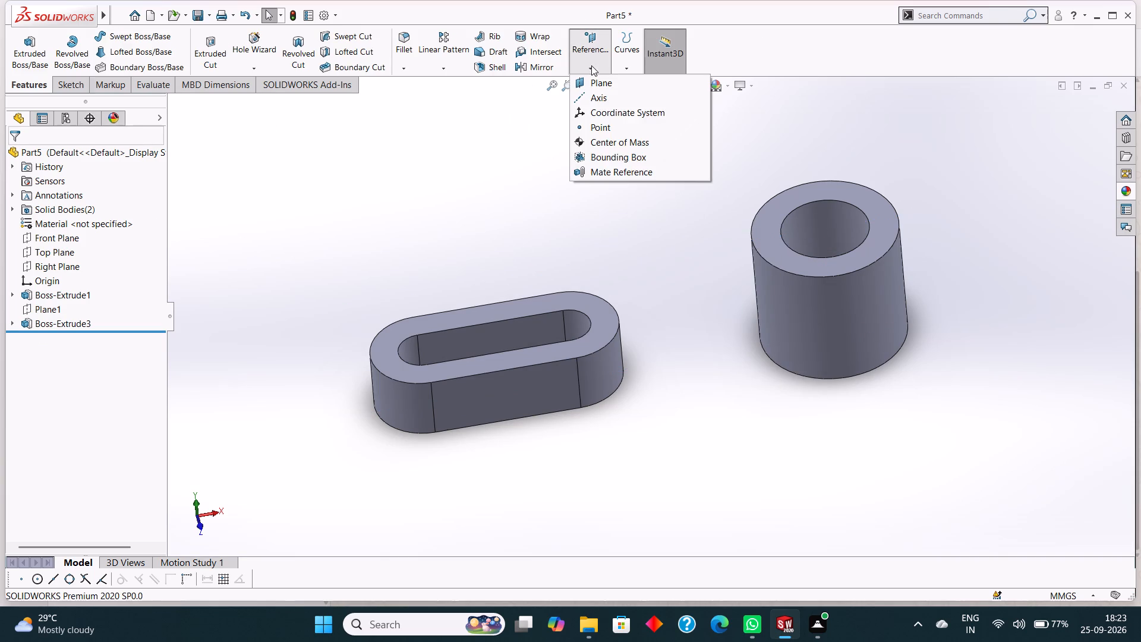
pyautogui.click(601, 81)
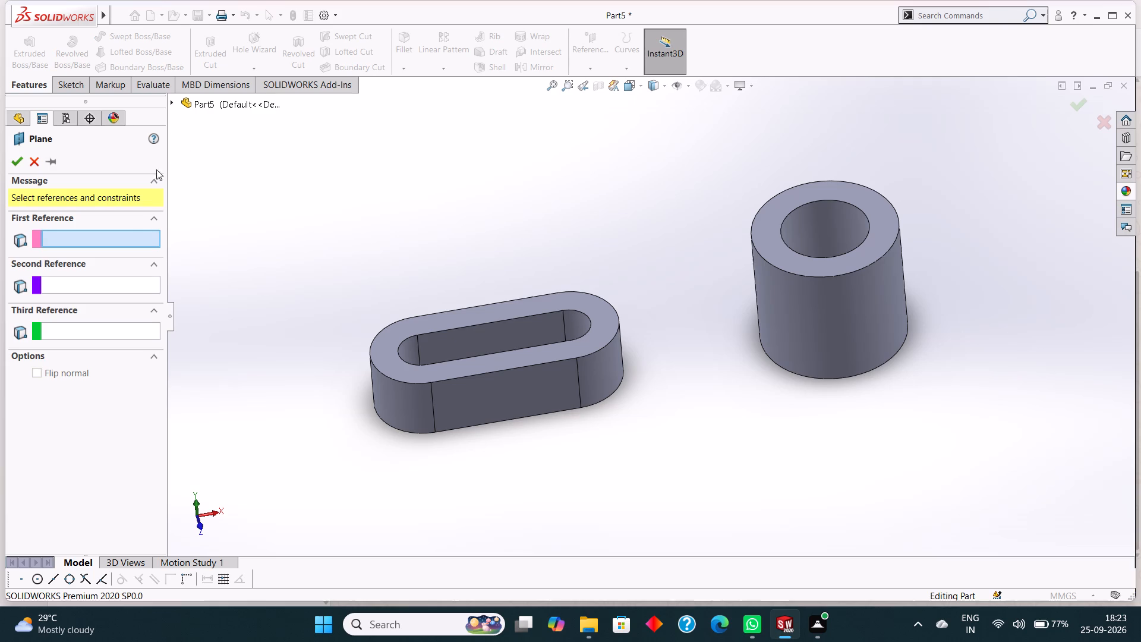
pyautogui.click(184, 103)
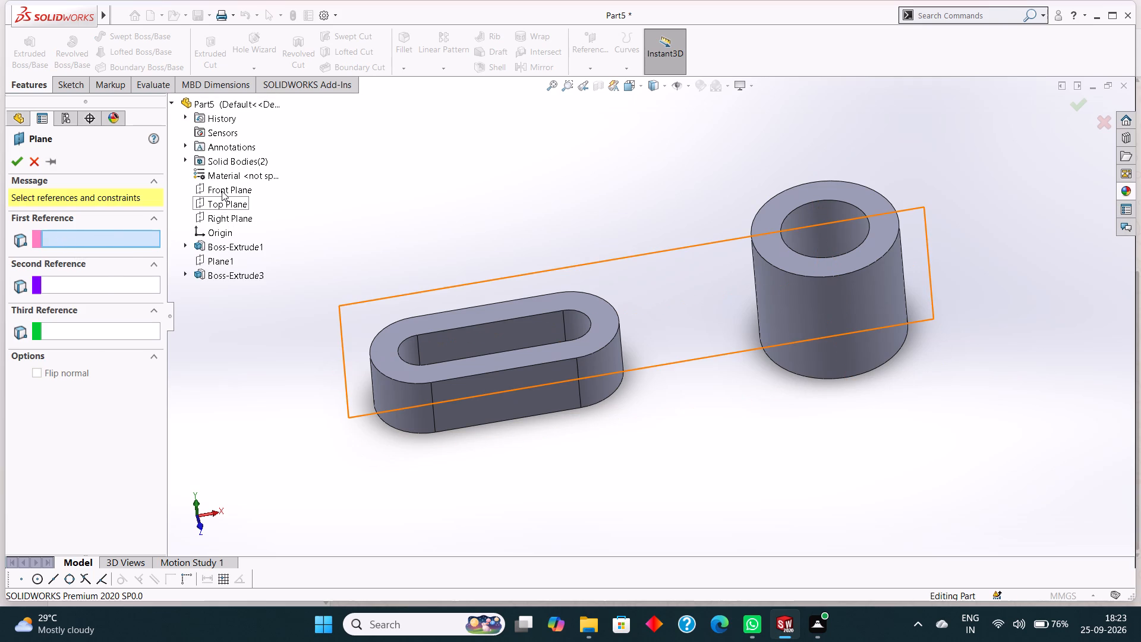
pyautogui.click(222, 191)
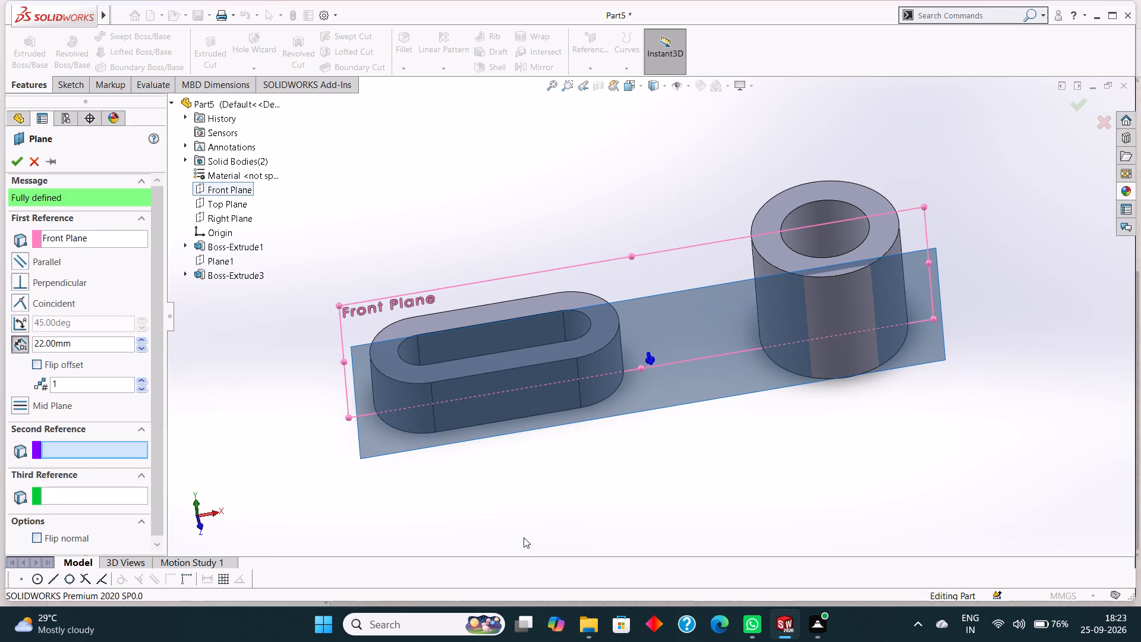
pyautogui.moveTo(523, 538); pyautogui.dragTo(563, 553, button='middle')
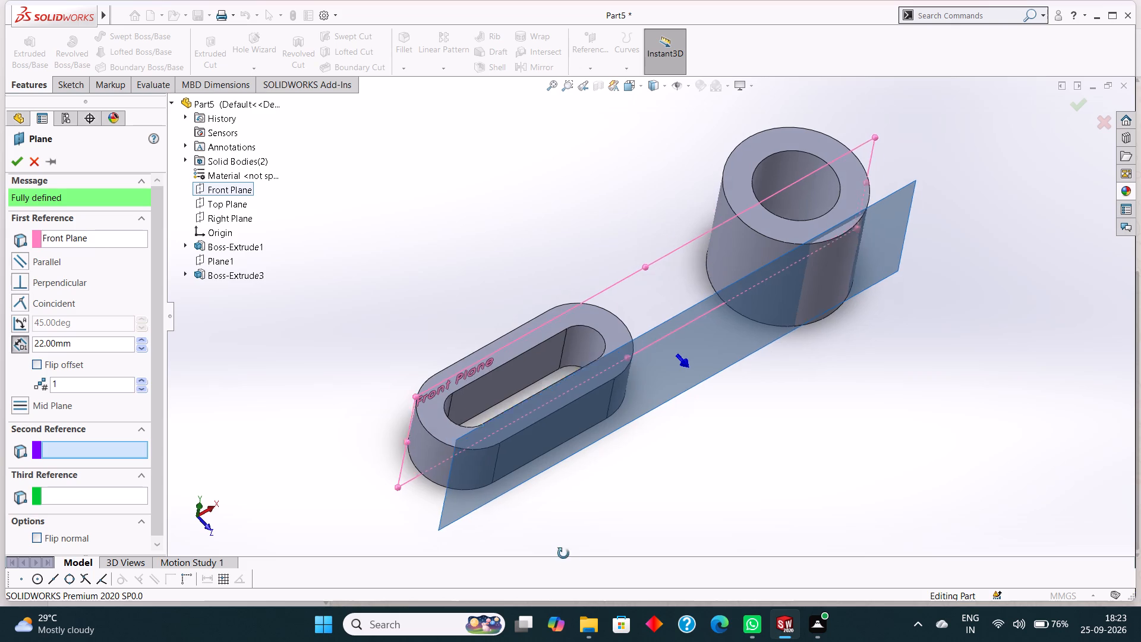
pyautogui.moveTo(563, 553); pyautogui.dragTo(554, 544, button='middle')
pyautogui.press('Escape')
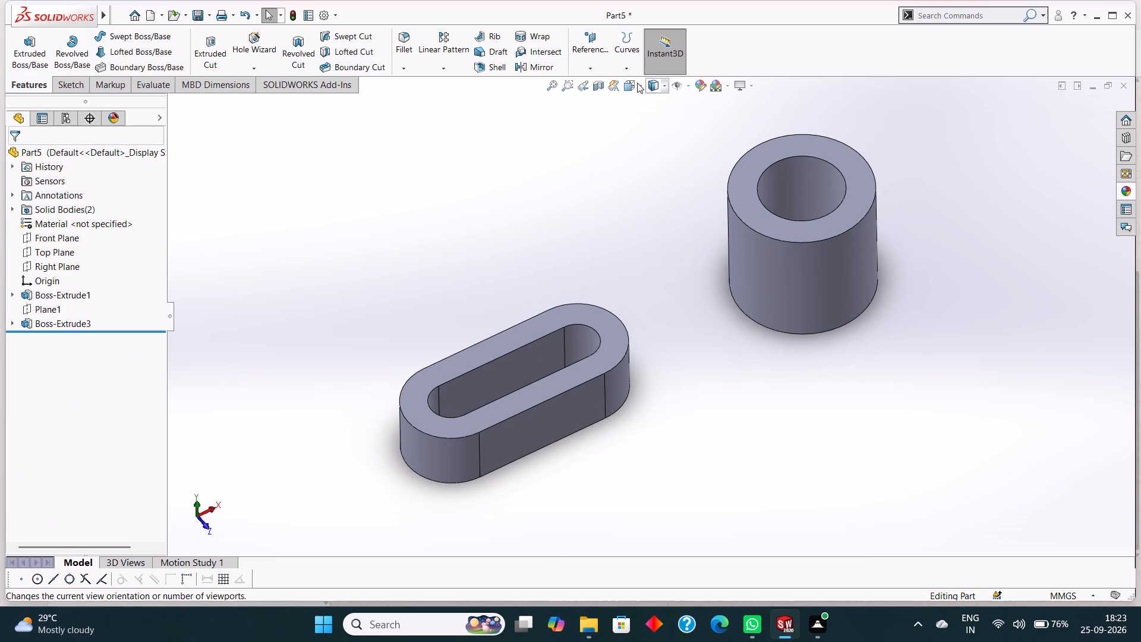
# Create a reference plane offset 0 mm from the Top Plane.
pyautogui.click(598, 64)
pyautogui.click(600, 83)
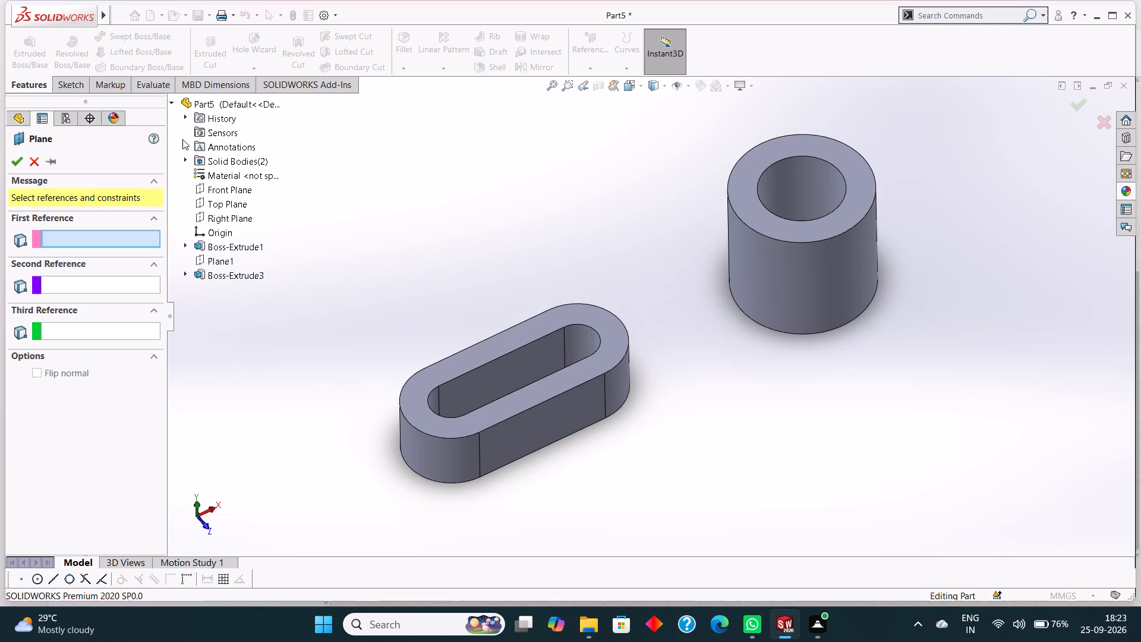
pyautogui.click(227, 202)
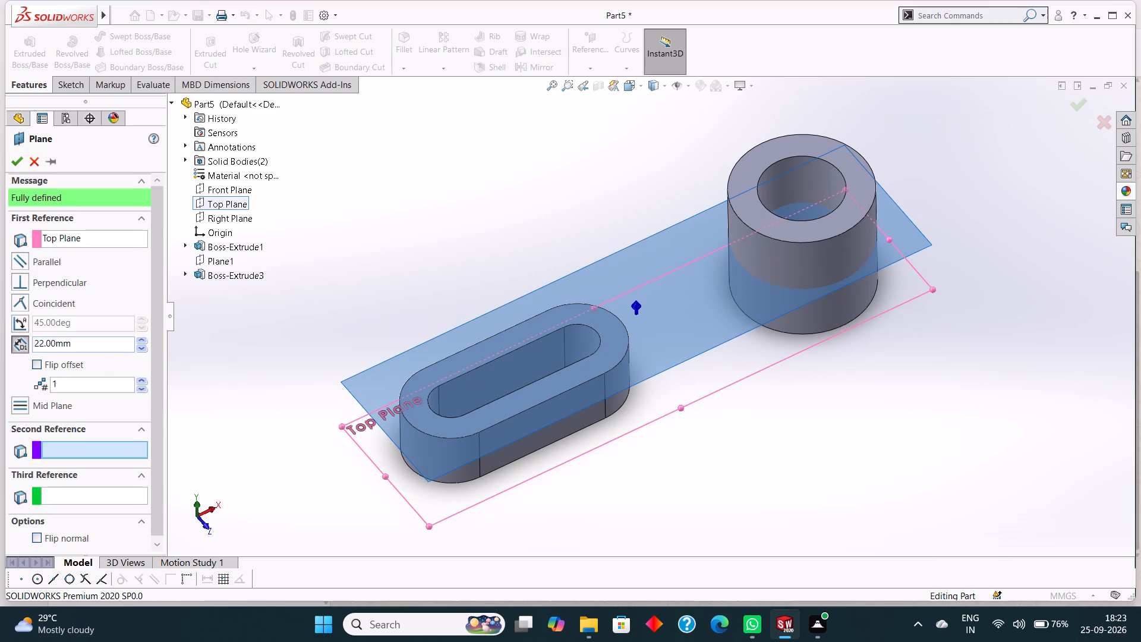
pyautogui.moveTo(100, 343); pyautogui.dragTo(14, 342)
pyautogui.press('0')
pyautogui.press('Return')
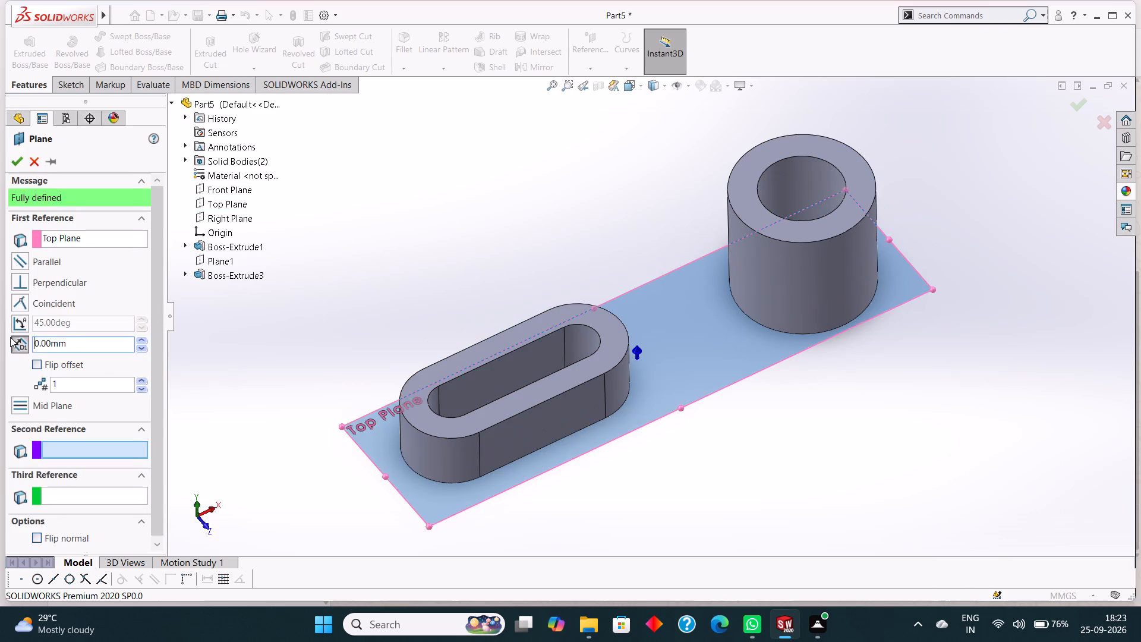
pyautogui.click(15, 165)
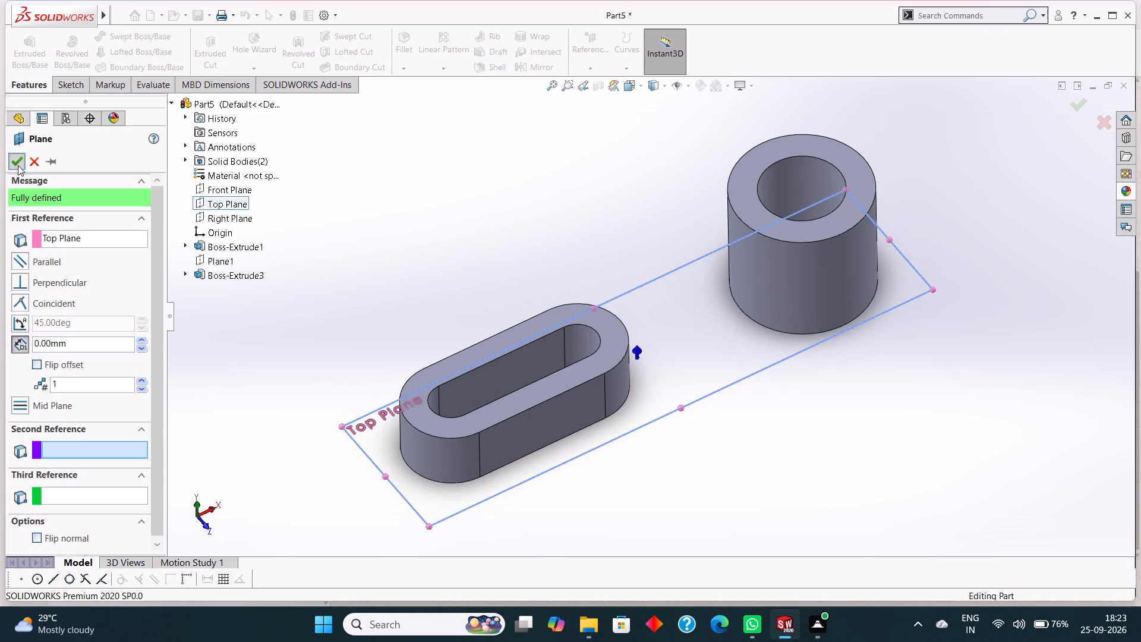
# On the new plane, sketch two lines about 140 mm long joining the cylinder's outer circle to the ends of the slotted boss's far arc.
pyautogui.click(660, 284)
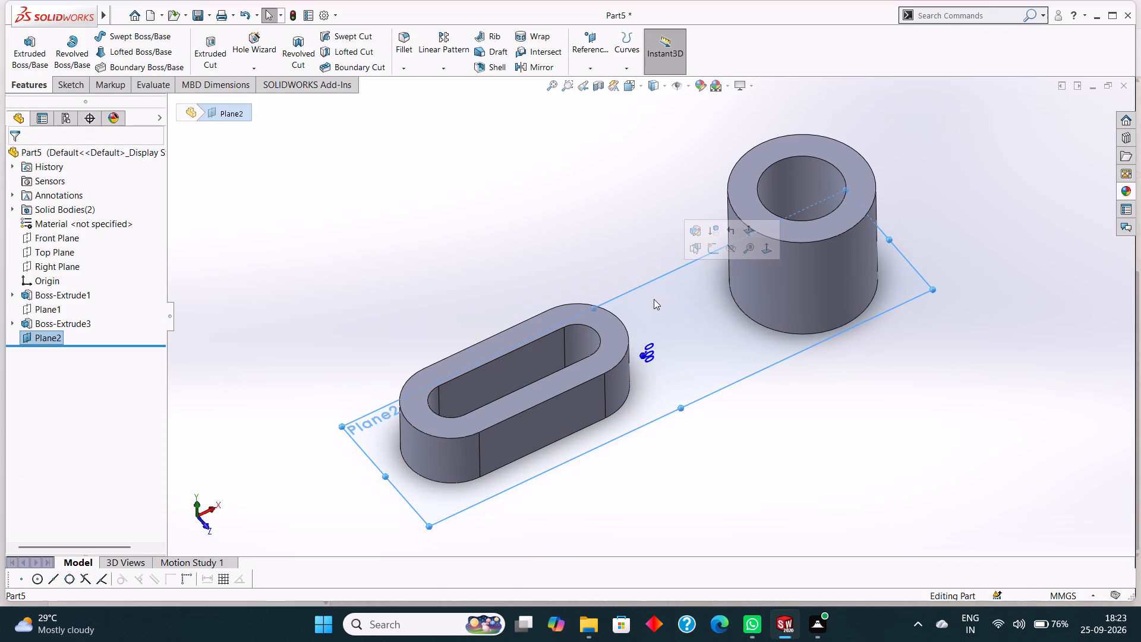
pyautogui.hotkey('ctrl', '8')
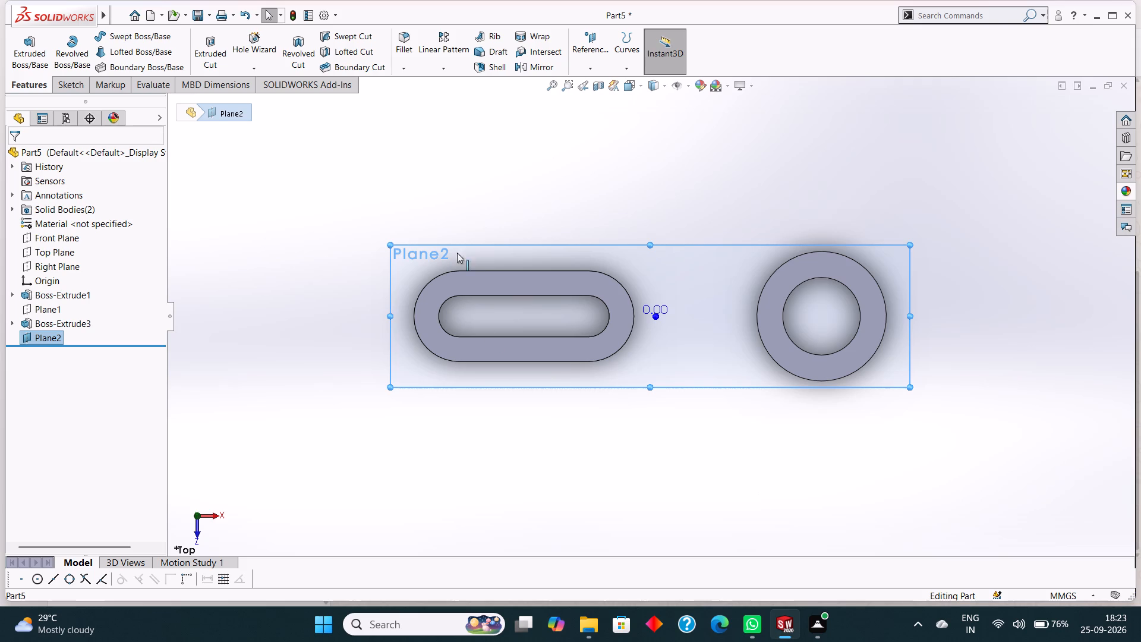
pyautogui.rightClick(675, 268)
pyautogui.click(707, 249)
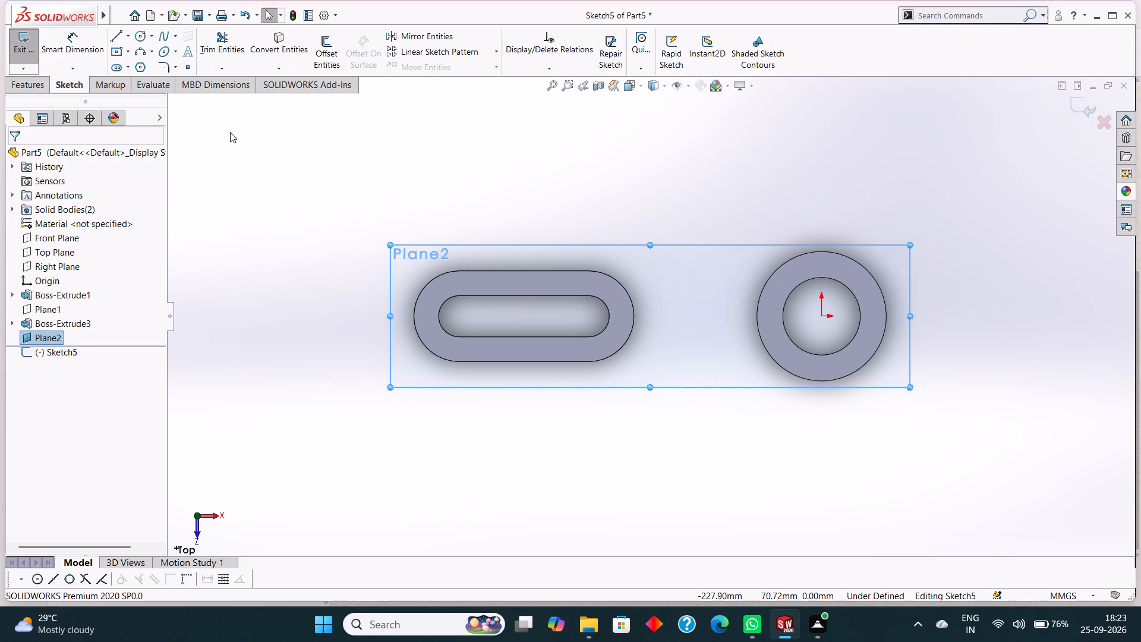
pyautogui.click(118, 32)
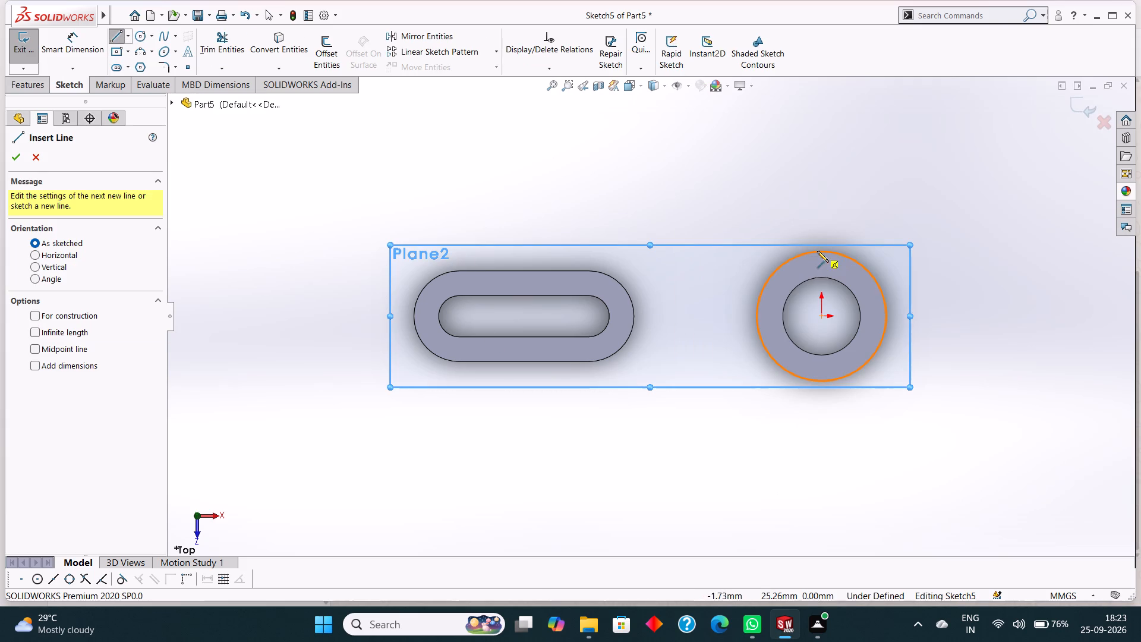
pyautogui.click(822, 251)
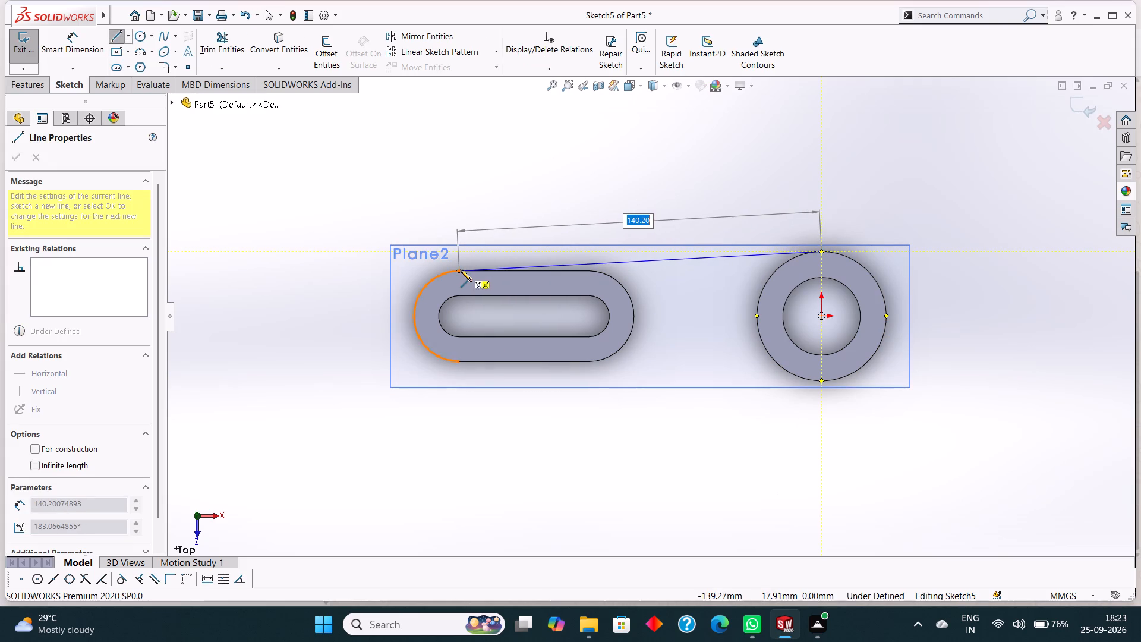
pyautogui.click(460, 270)
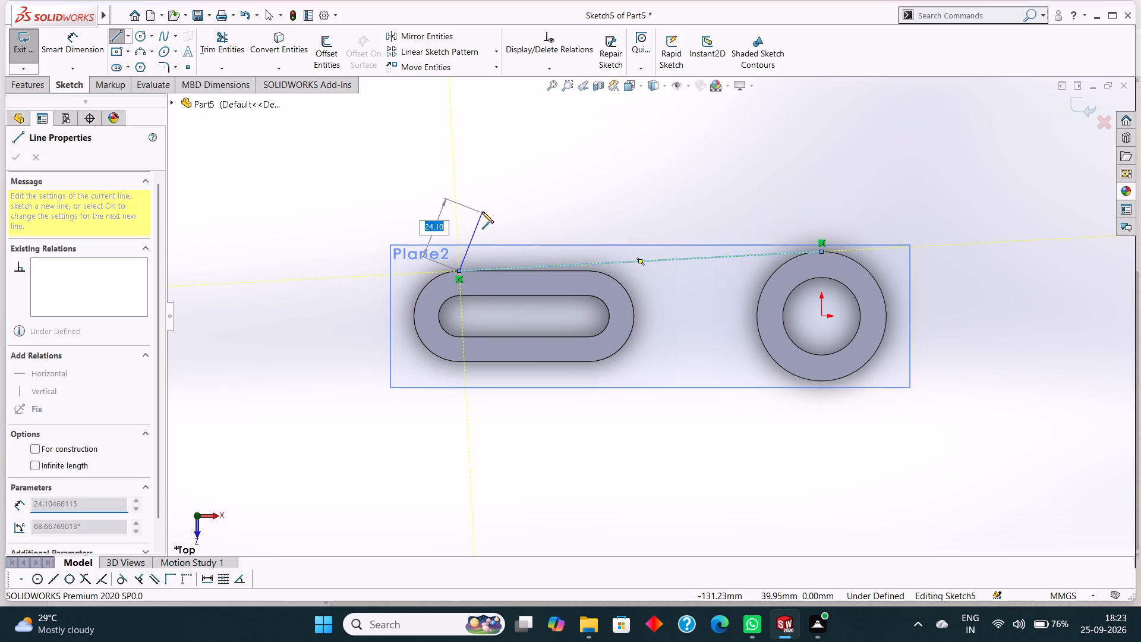
pyautogui.rightClick(482, 212)
pyautogui.click(519, 221)
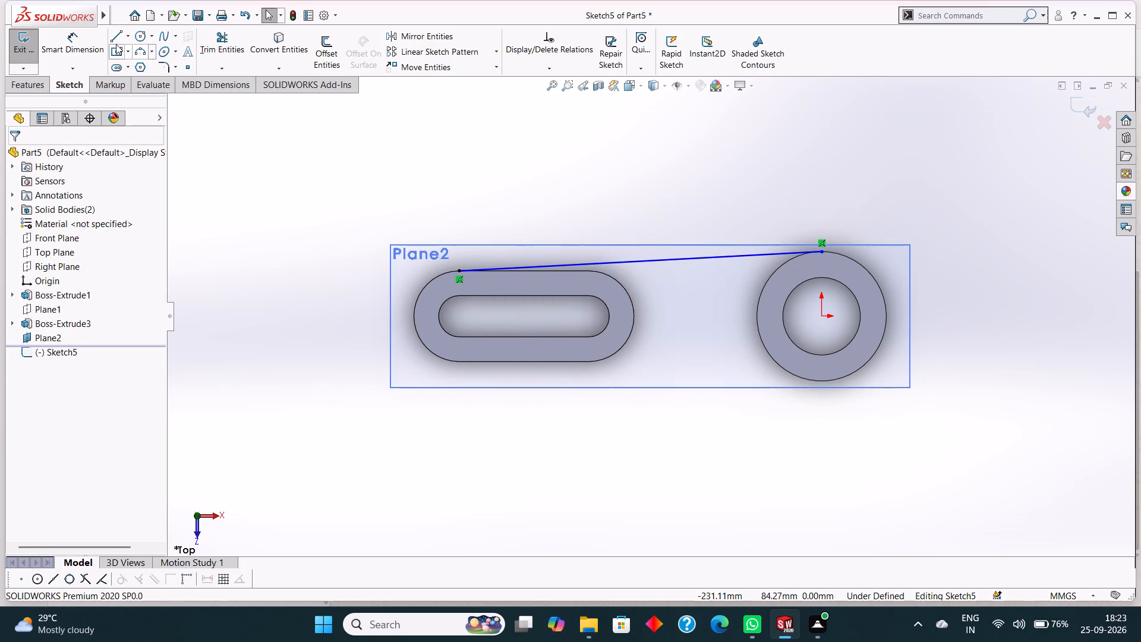
pyautogui.click(119, 40)
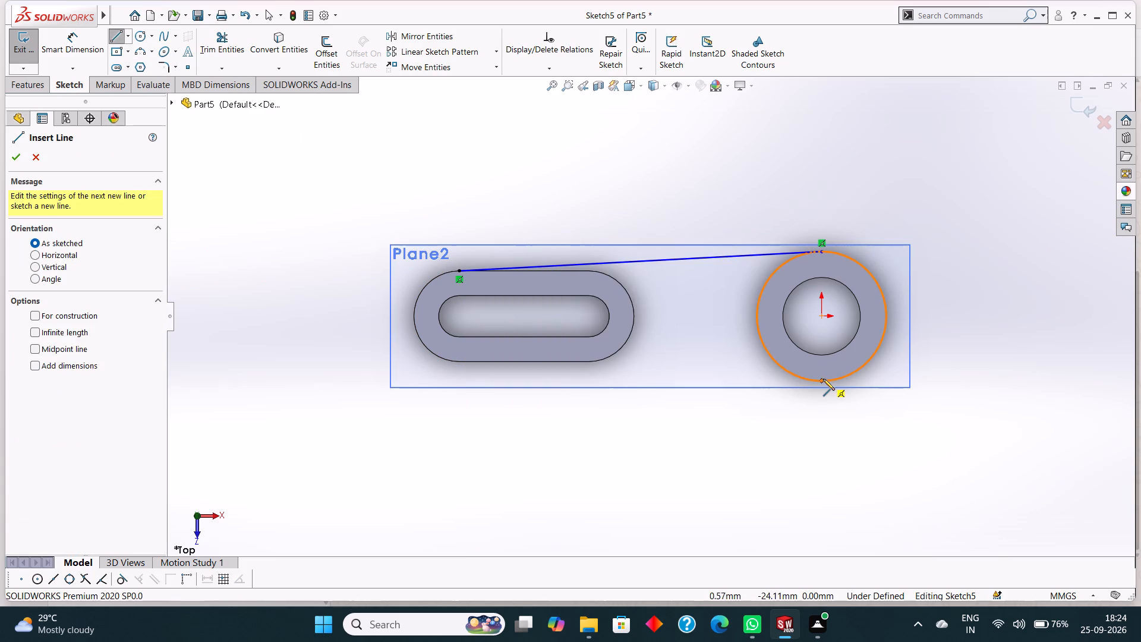
pyautogui.click(821, 380)
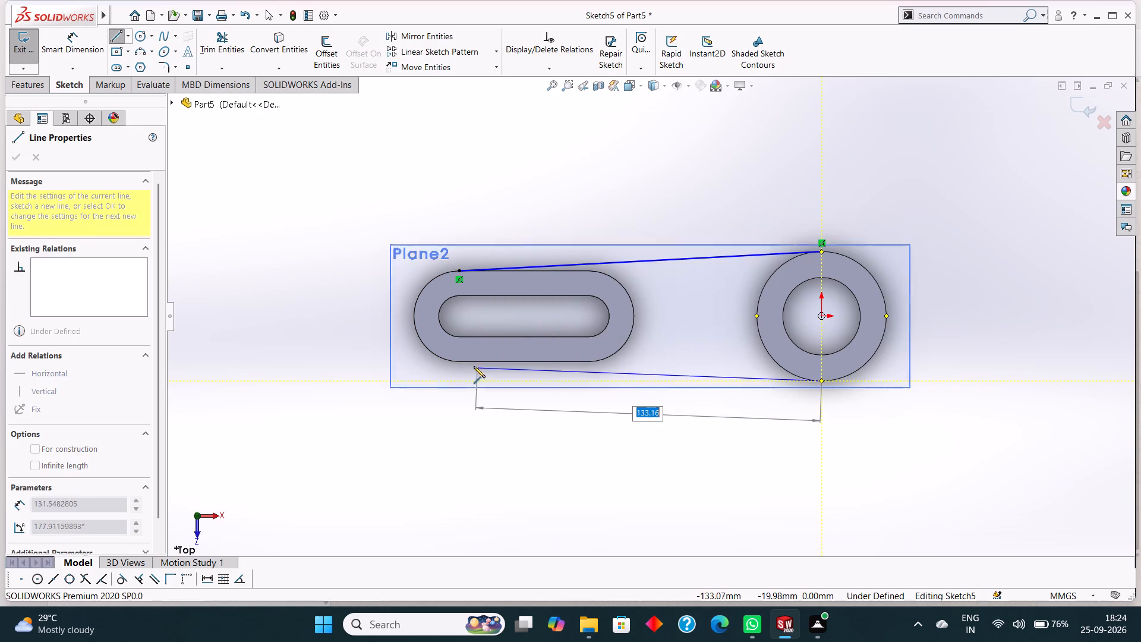
pyautogui.click(457, 360)
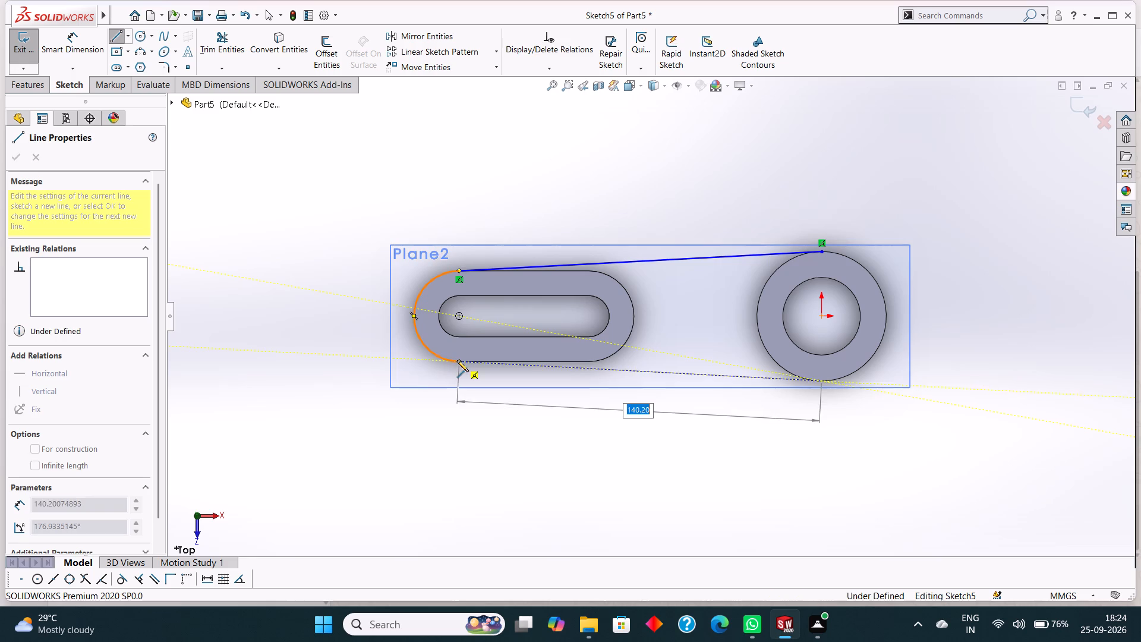
pyautogui.rightClick(502, 383)
pyautogui.click(537, 391)
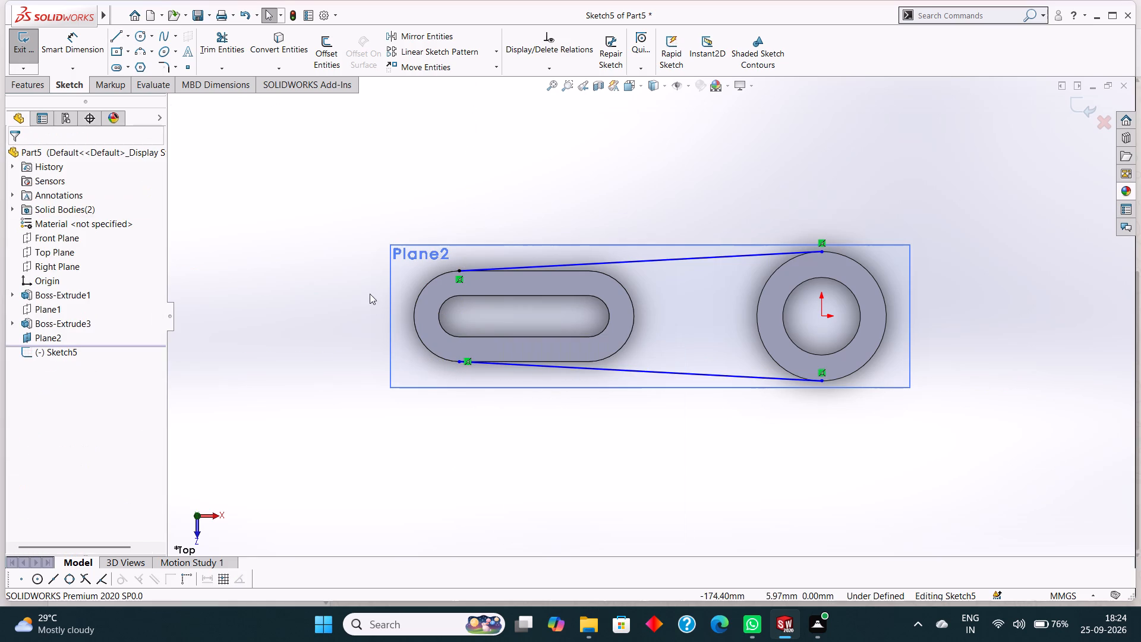
# Close the profile with three-point arcs: 17.5 mm radius around the slotted boss's far end and 25 mm radius around the cylinder's far side.
pyautogui.click(139, 48)
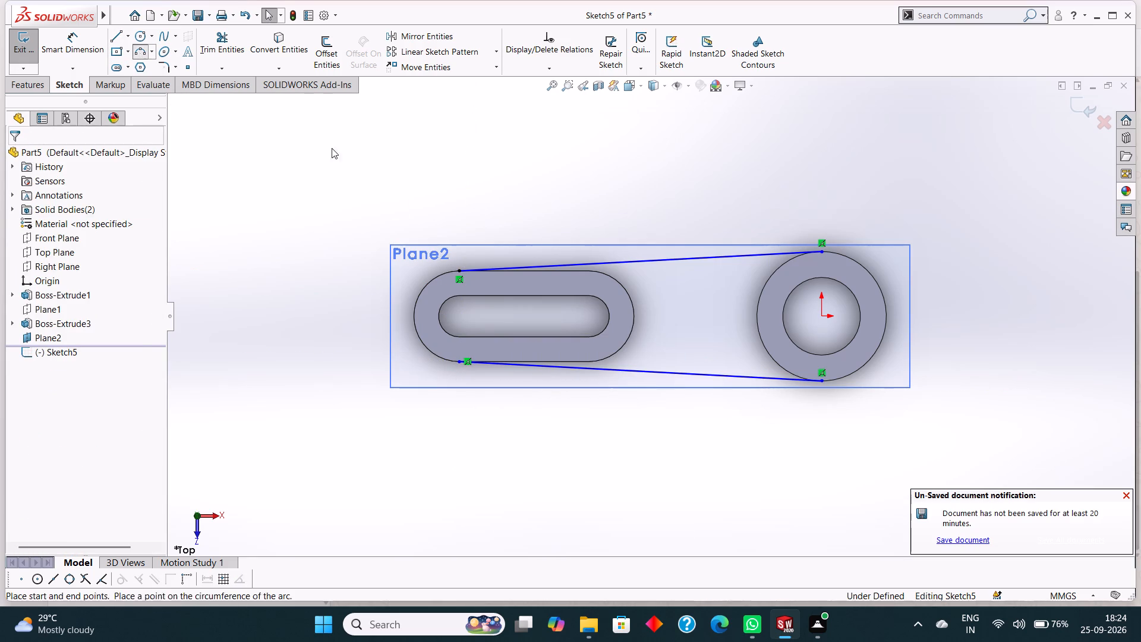
pyautogui.click(456, 269)
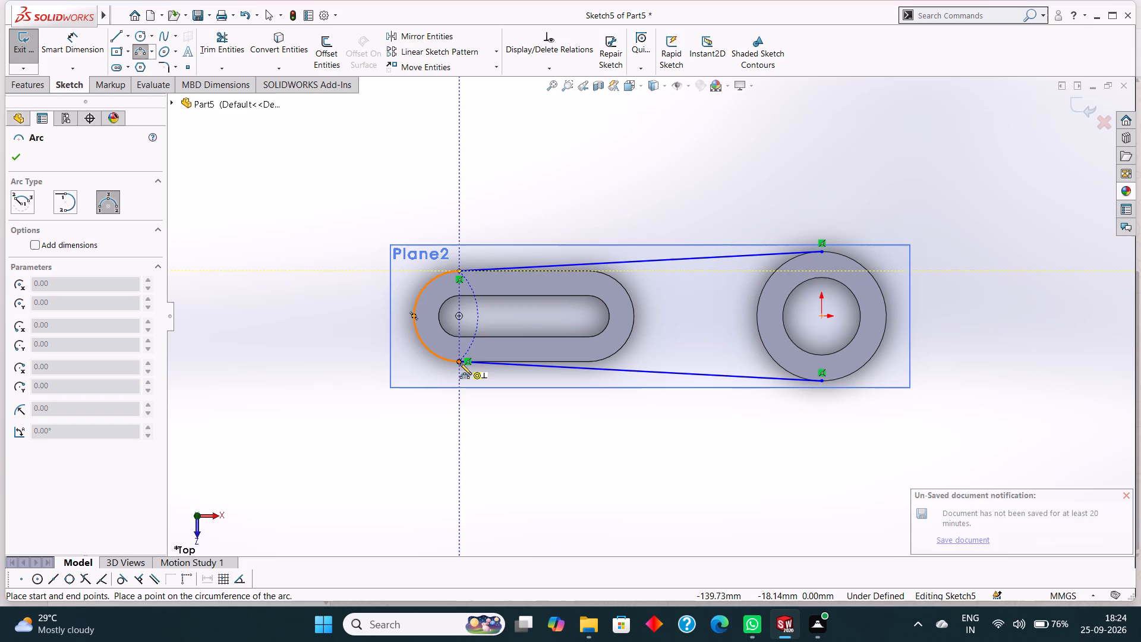
pyautogui.click(460, 363)
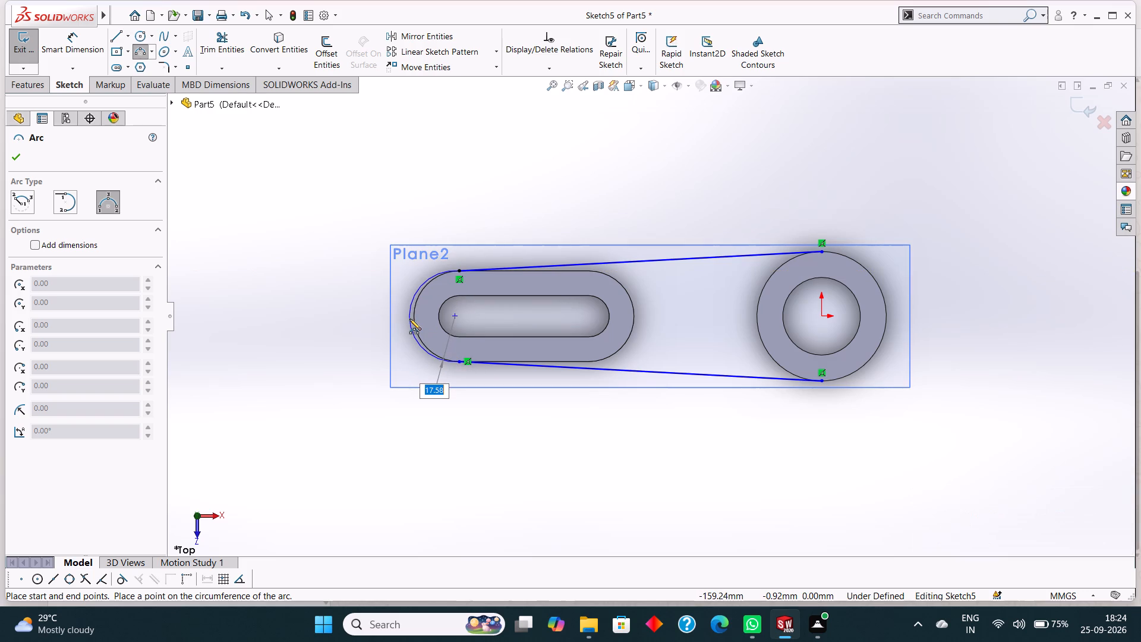
pyautogui.click(413, 321)
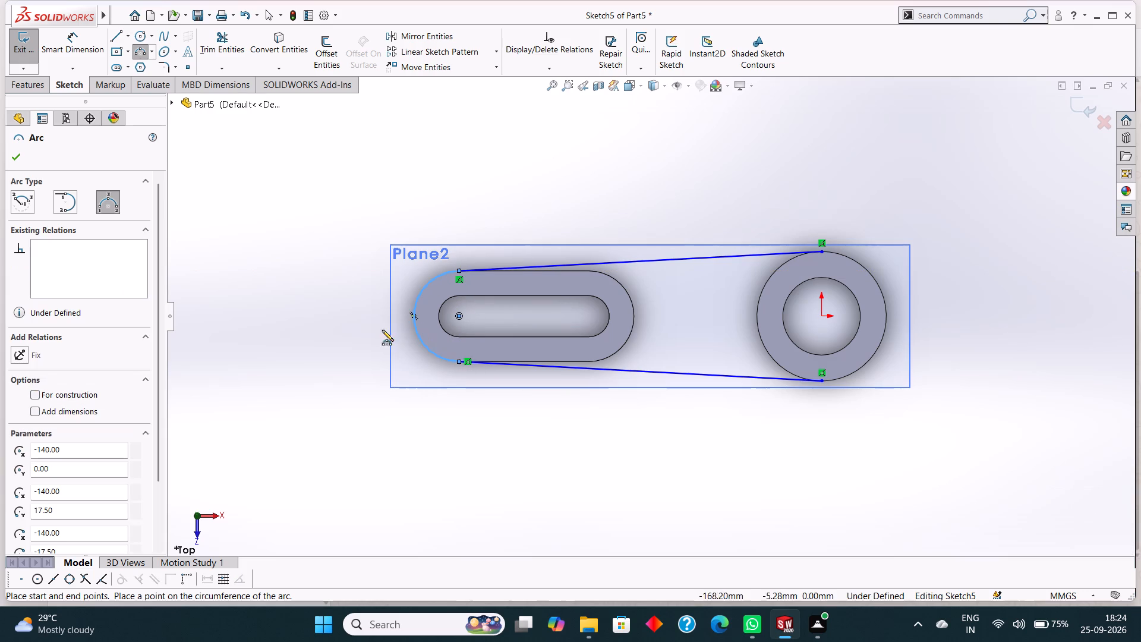
pyautogui.click(822, 253)
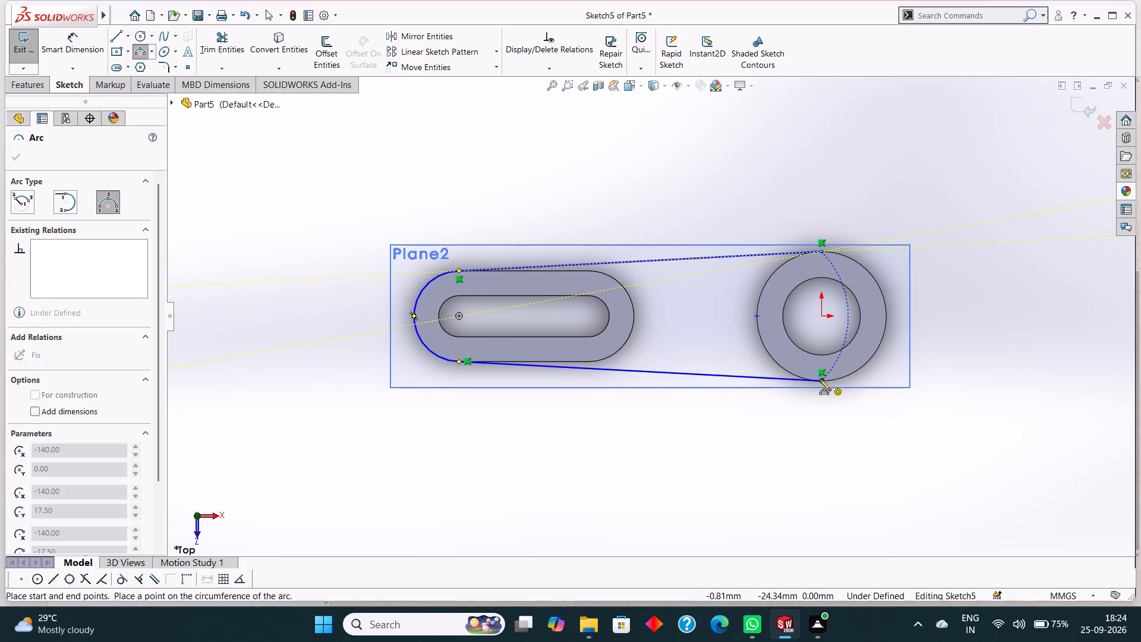
pyautogui.click(819, 379)
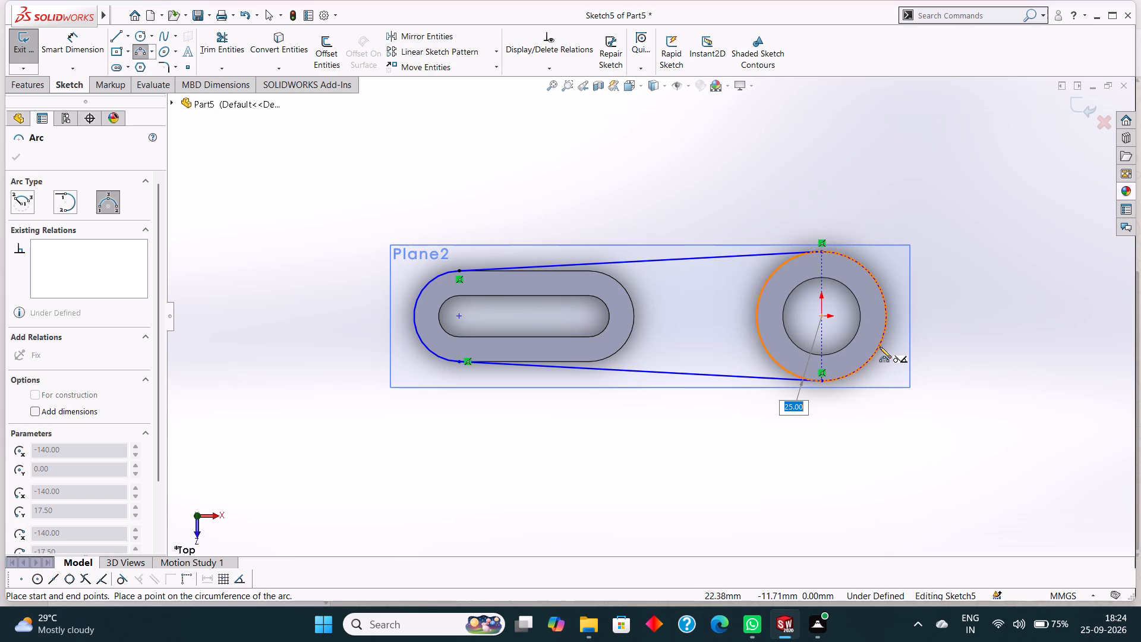
pyautogui.click(880, 347)
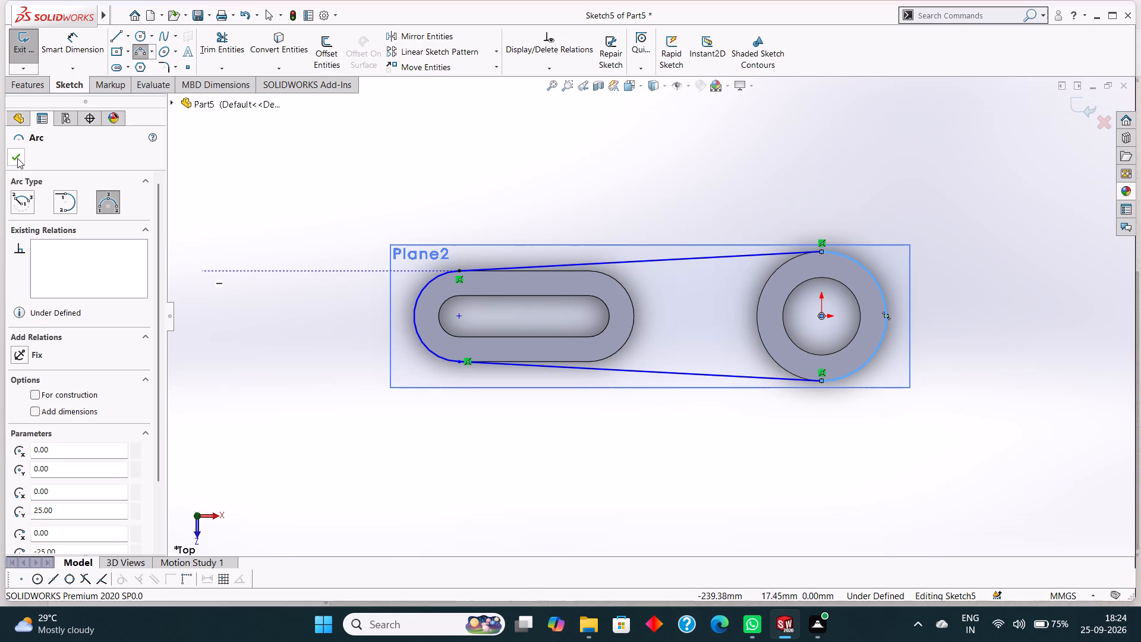
pyautogui.click(17, 158)
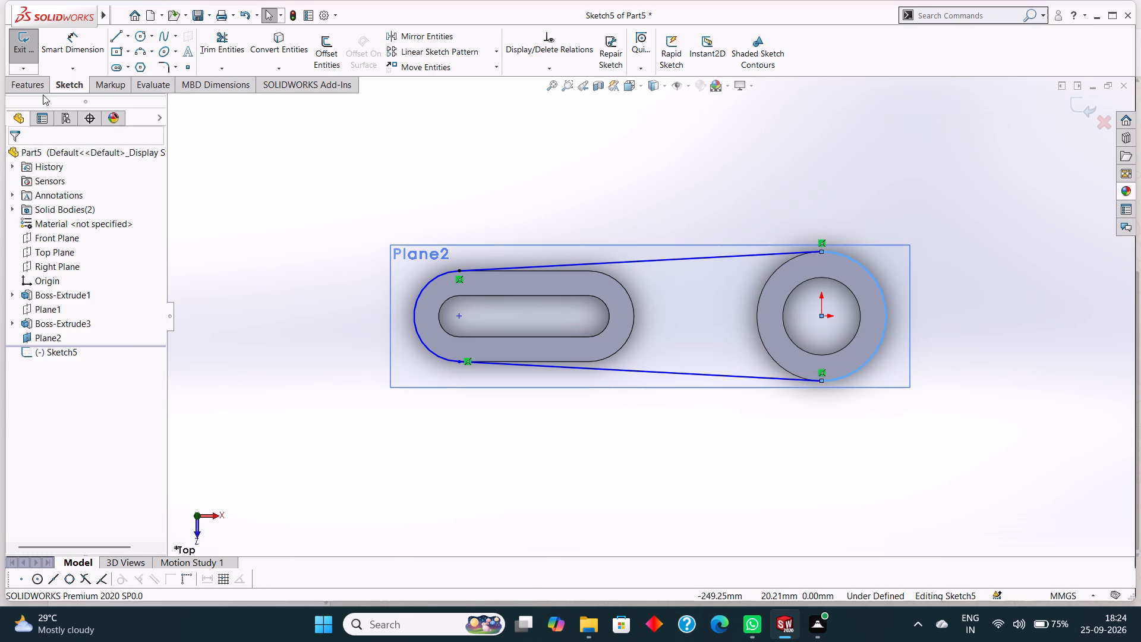
# Extrude the closed arm profile upward as a blind boss 16 mm deep, merged with the existing bodies.
pyautogui.click(38, 87)
pyautogui.click(30, 56)
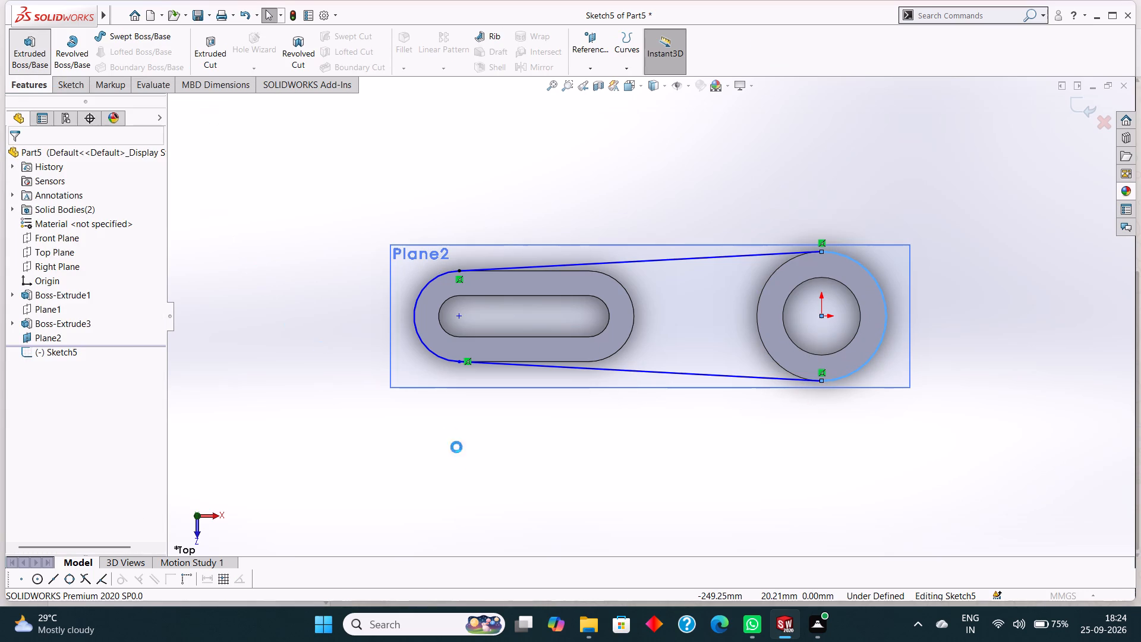
pyautogui.moveTo(530, 520); pyautogui.dragTo(536, 294, button='middle')
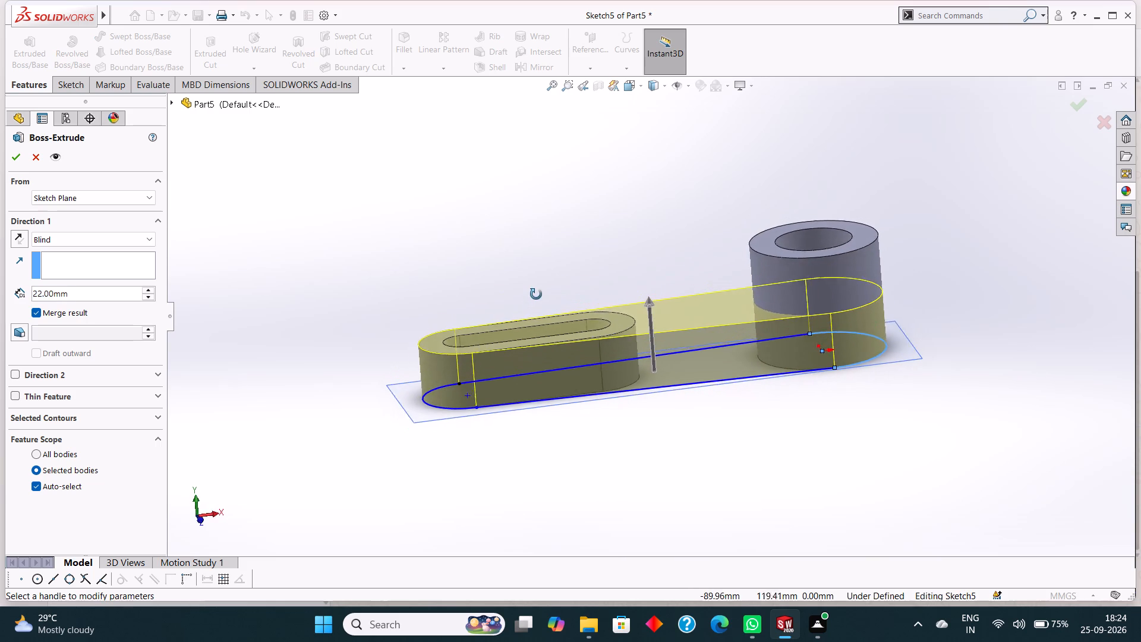
pyautogui.moveTo(536, 294); pyautogui.dragTo(526, 263, button='middle')
pyautogui.click(92, 291)
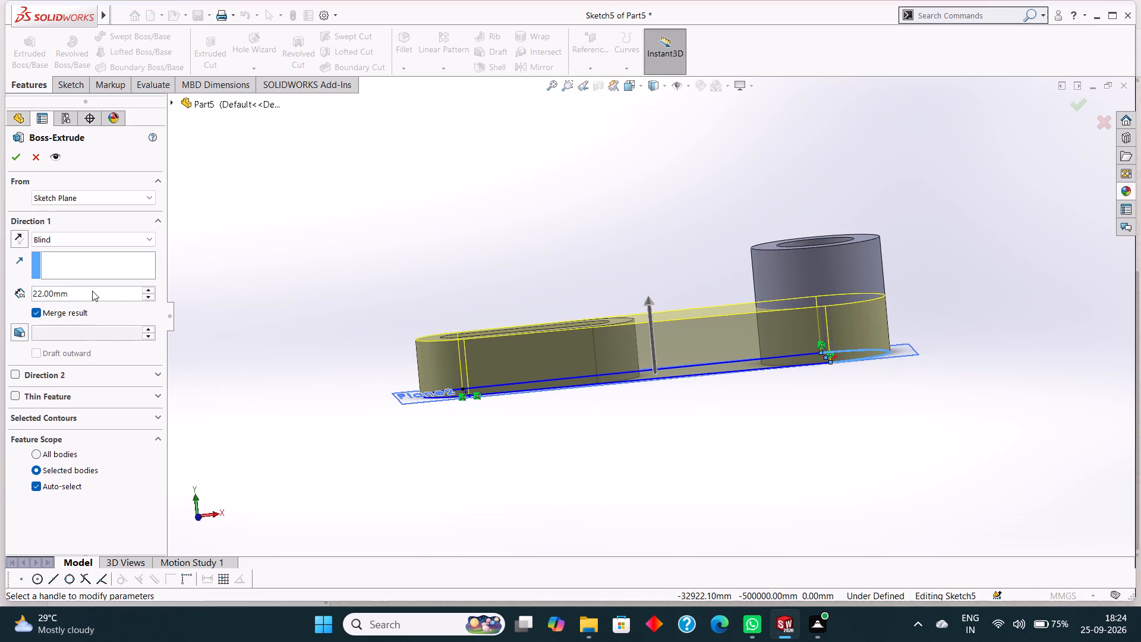
pyautogui.moveTo(92, 291); pyautogui.dragTo(150, 289)
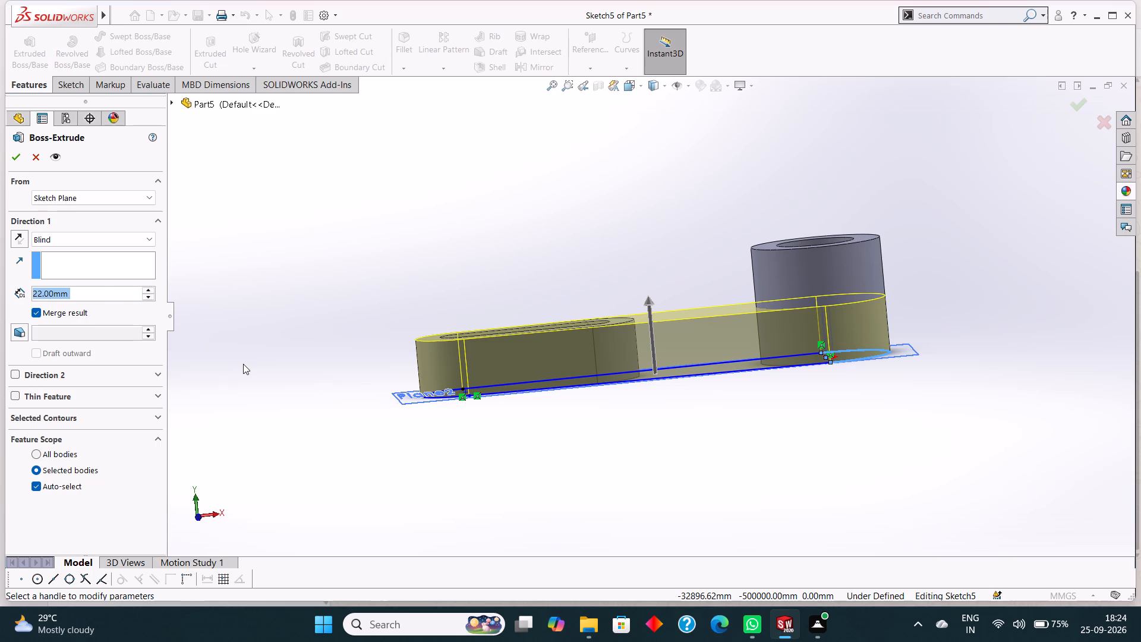
pyautogui.write('16')
pyautogui.press('Return')
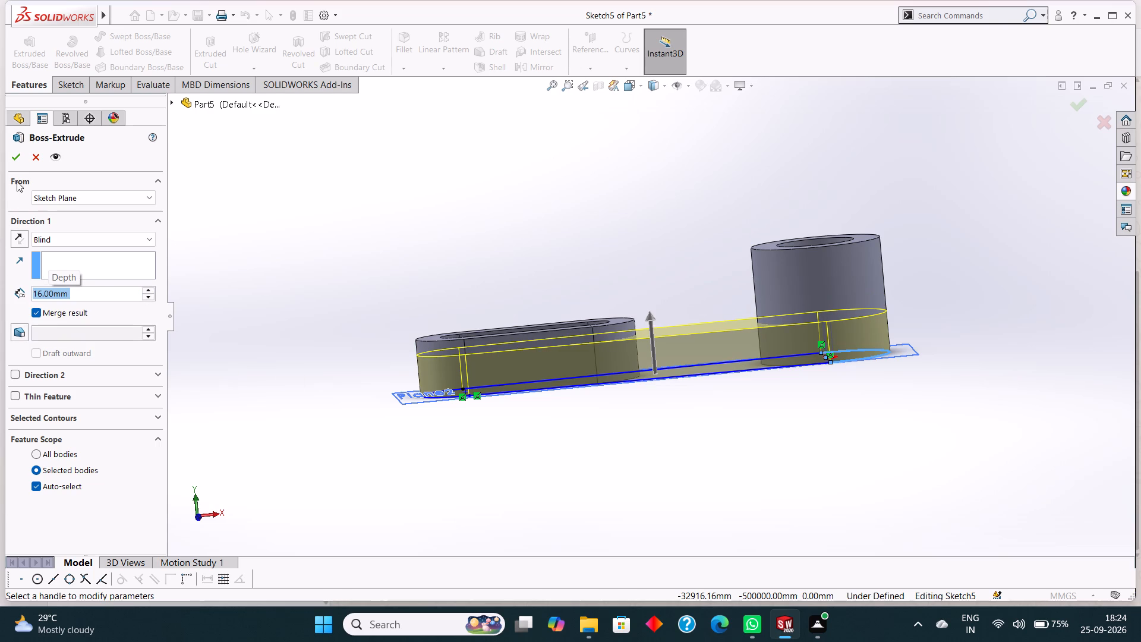
pyautogui.click(11, 158)
pyautogui.click(959, 180)
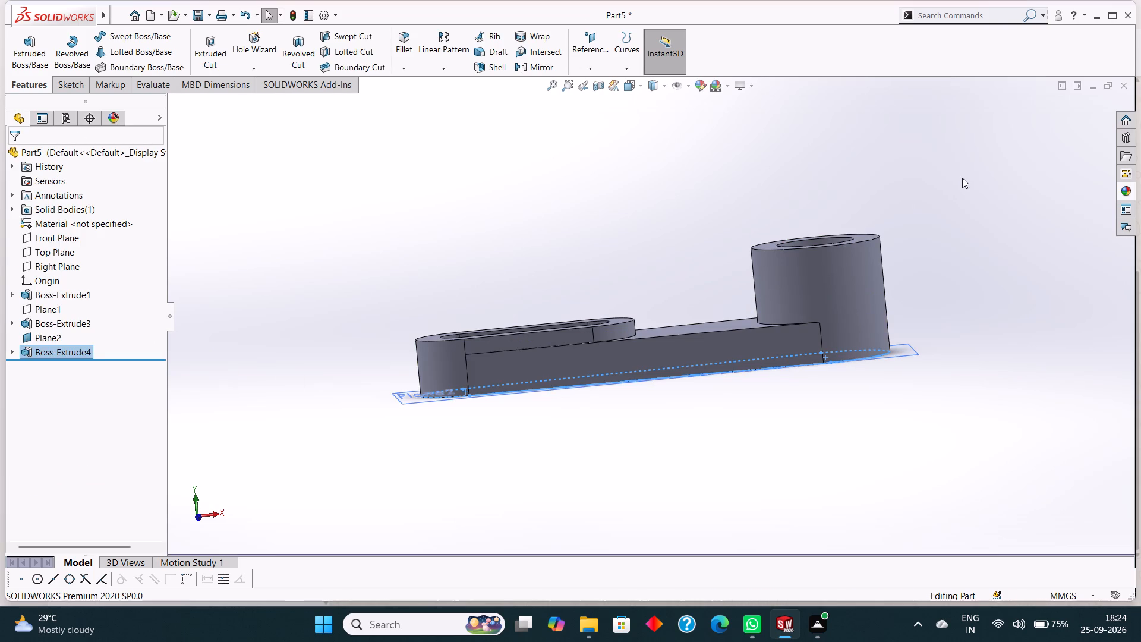
# On the arm face closing the cylinder's bore, sketch a circle of 15 mm radius centred on the origin, matching the bore.
pyautogui.moveTo(966, 178); pyautogui.dragTo(988, 401, button='middle')
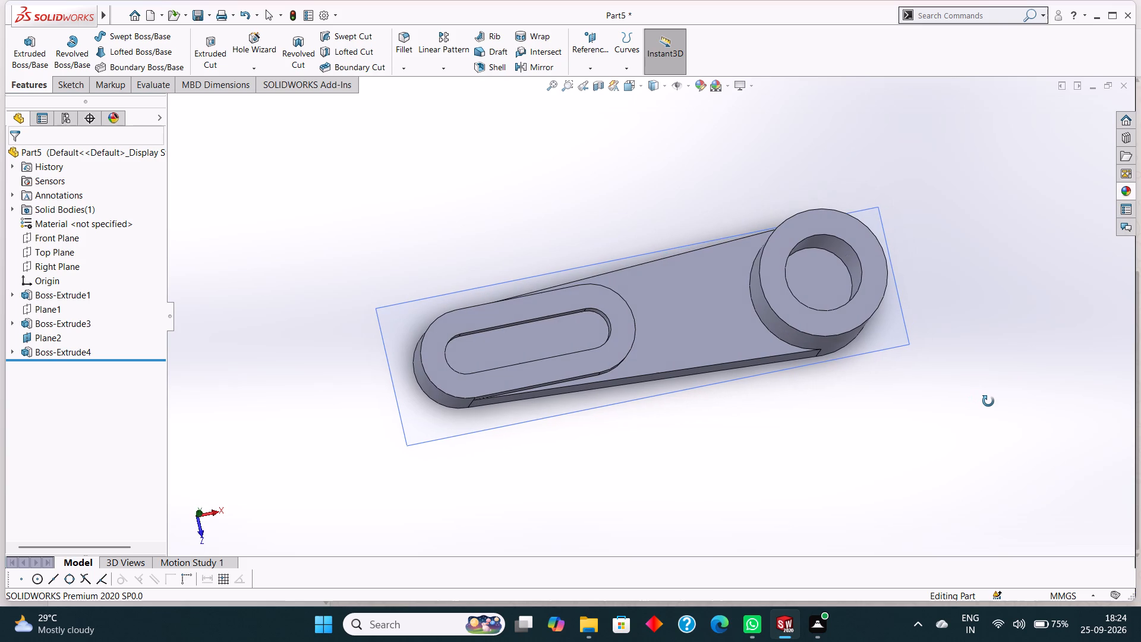
pyautogui.moveTo(988, 401); pyautogui.dragTo(989, 401, button='middle')
pyautogui.click(836, 270)
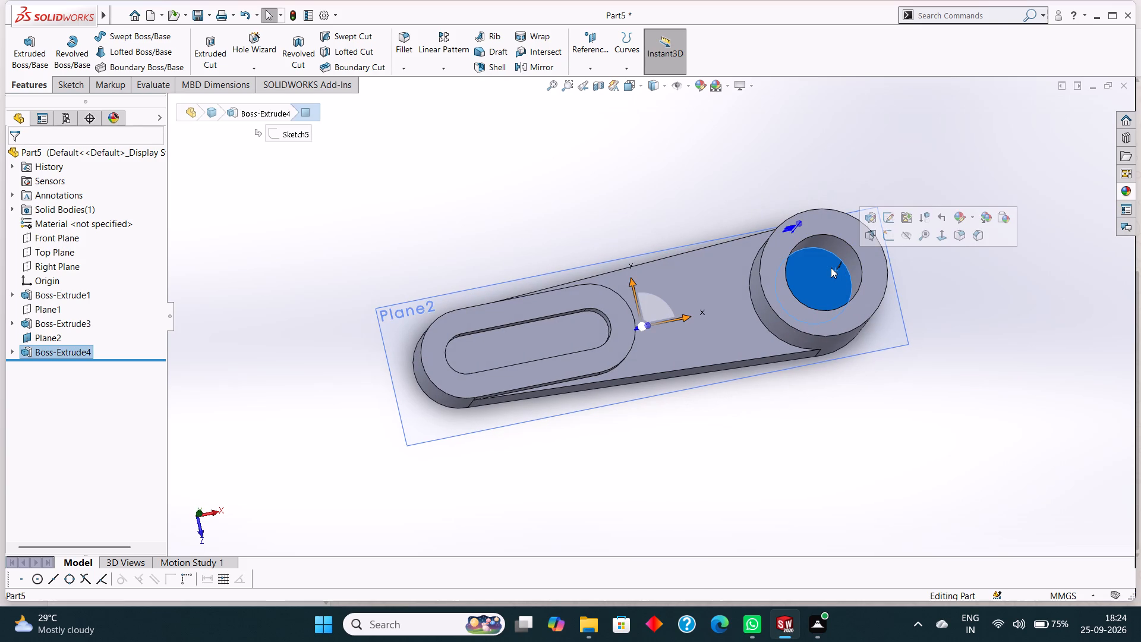
pyautogui.rightClick(830, 267)
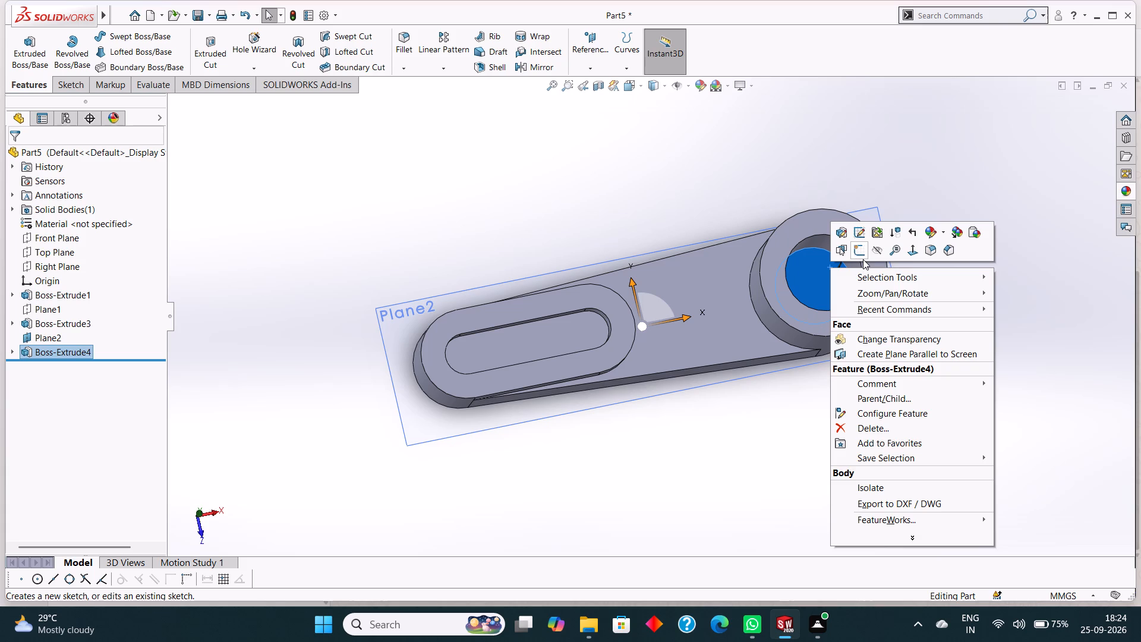
pyautogui.click(856, 254)
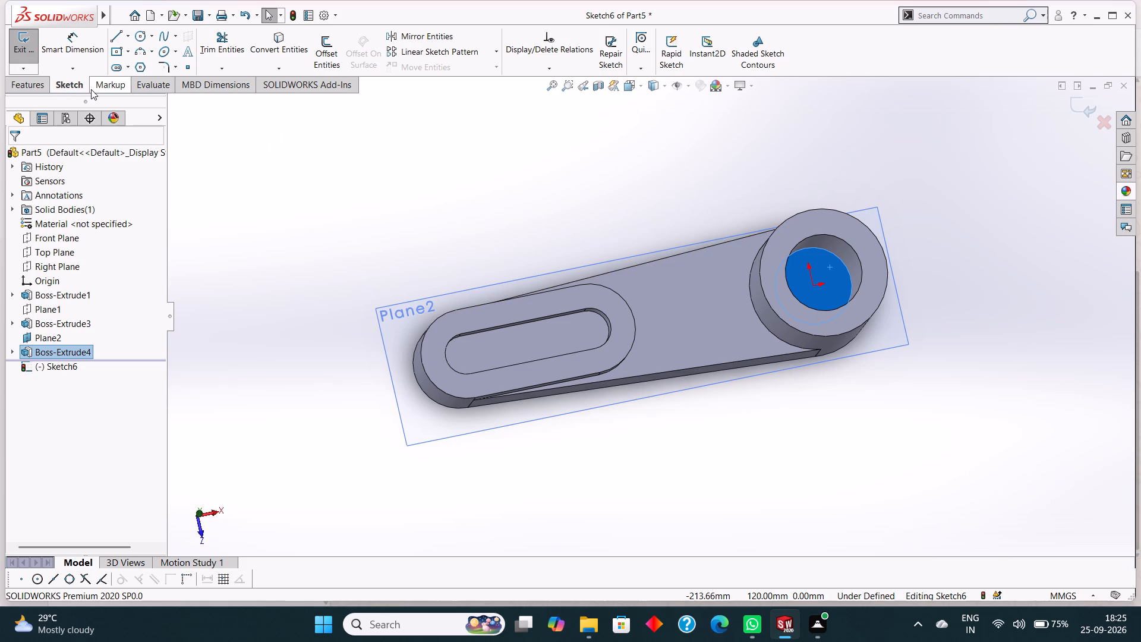
pyautogui.hotkey('ctrl', '8')
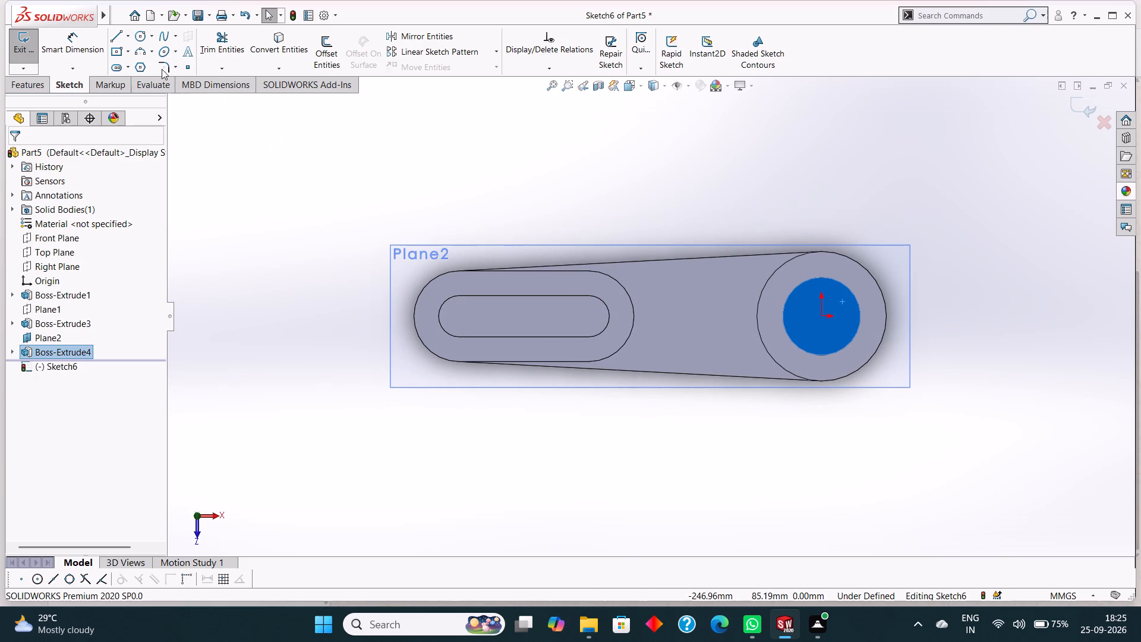
pyautogui.click(137, 33)
pyautogui.press('Escape')
pyautogui.press('Escape')
pyautogui.press('Escape')
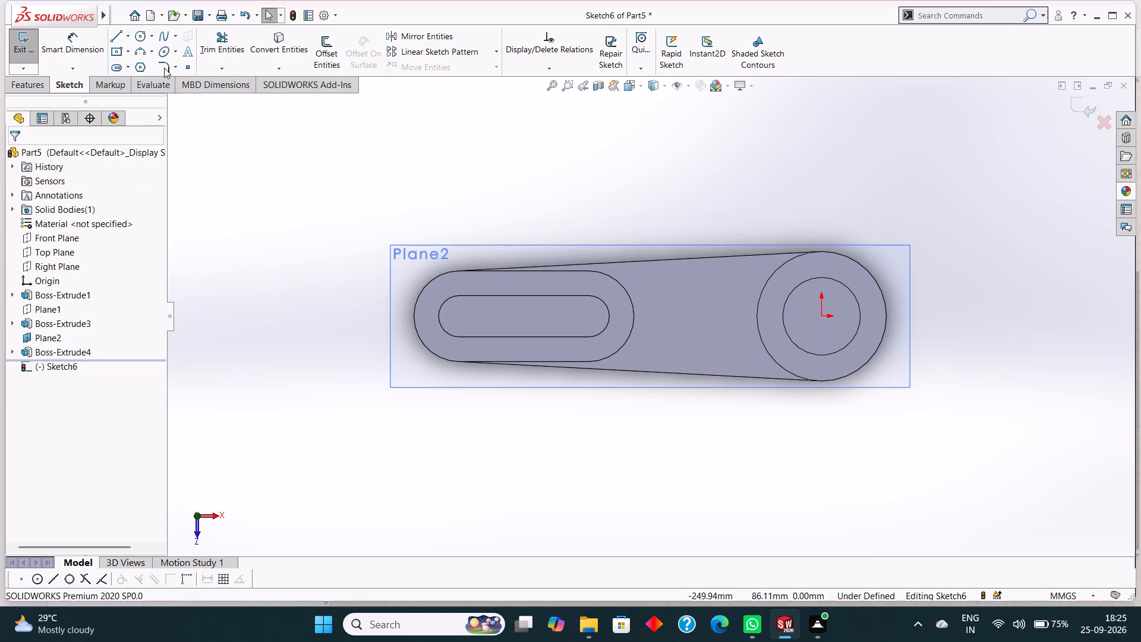
pyautogui.click(136, 33)
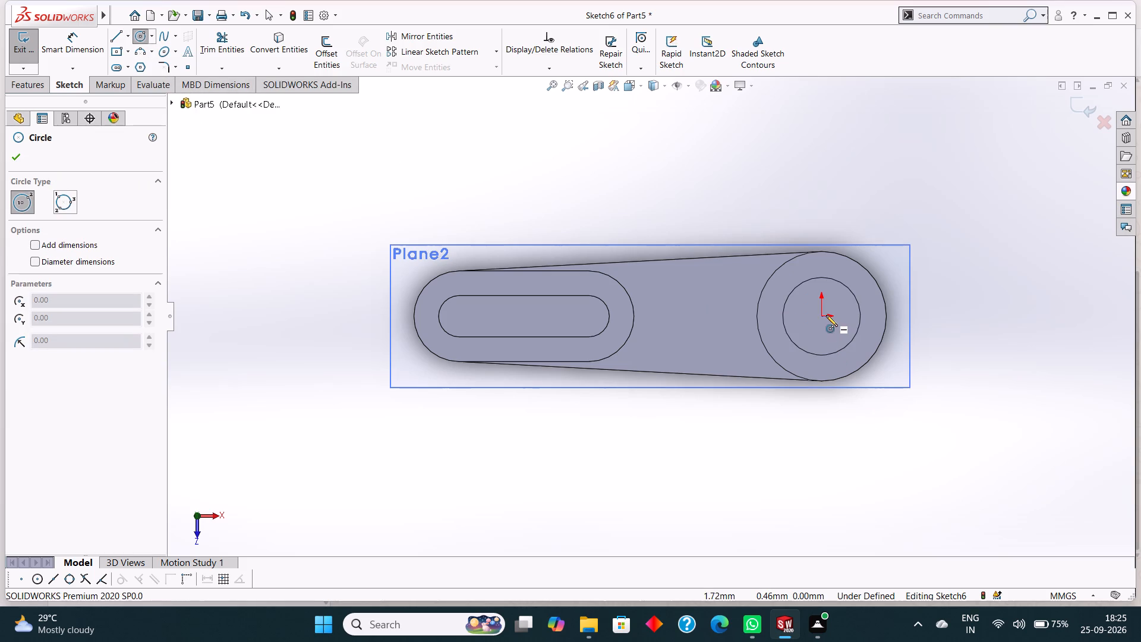
pyautogui.click(821, 313)
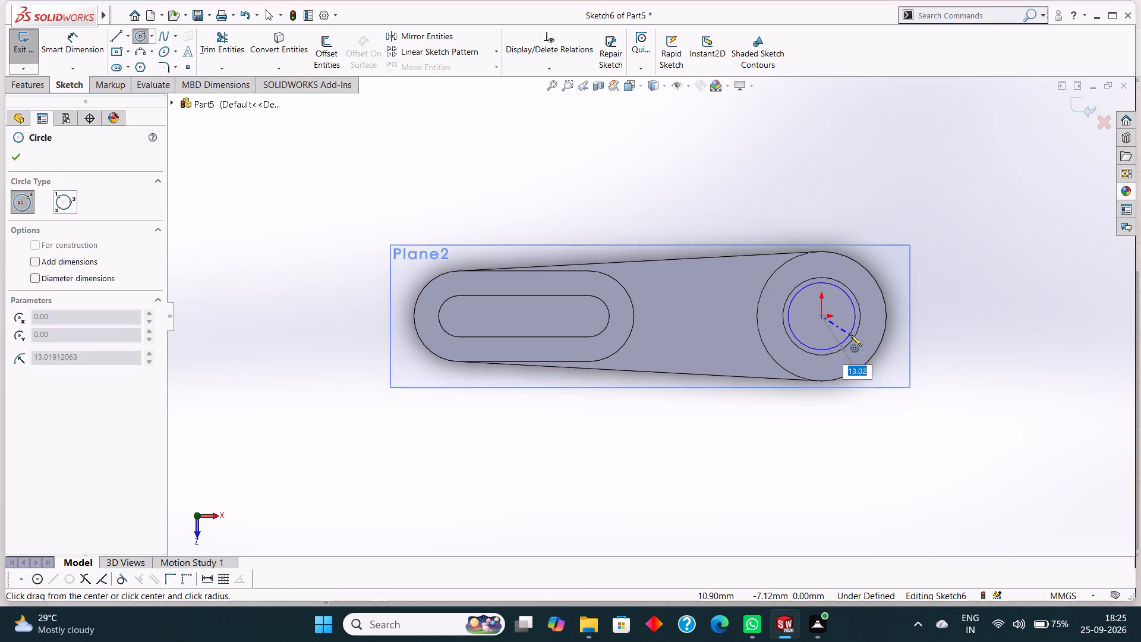
pyautogui.click(853, 338)
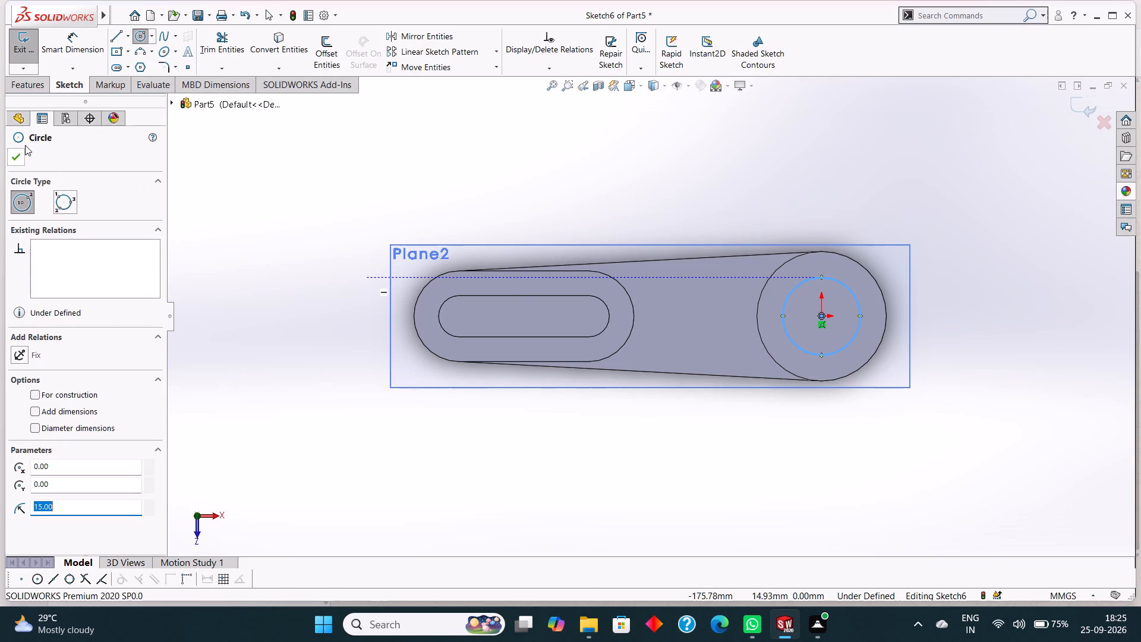
pyautogui.click(24, 156)
# Cut the bore circle with an Extruded Cut using the Through All end condition.
pyautogui.click(31, 95)
pyautogui.click(31, 84)
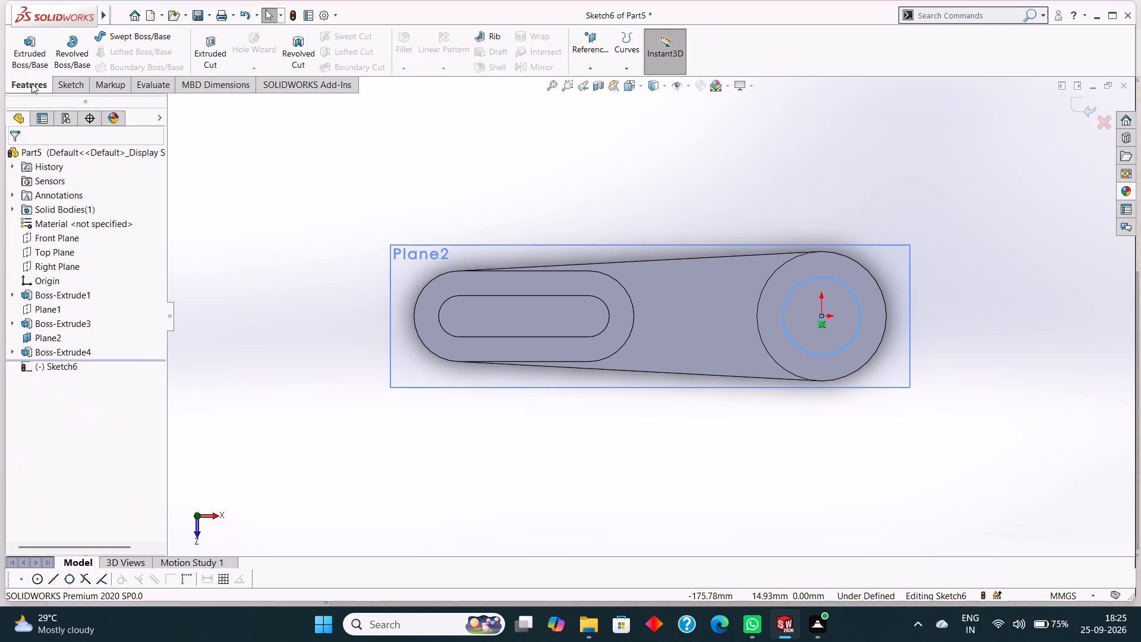
pyautogui.click(208, 47)
pyautogui.moveTo(289, 263); pyautogui.dragTo(332, 177, button='middle')
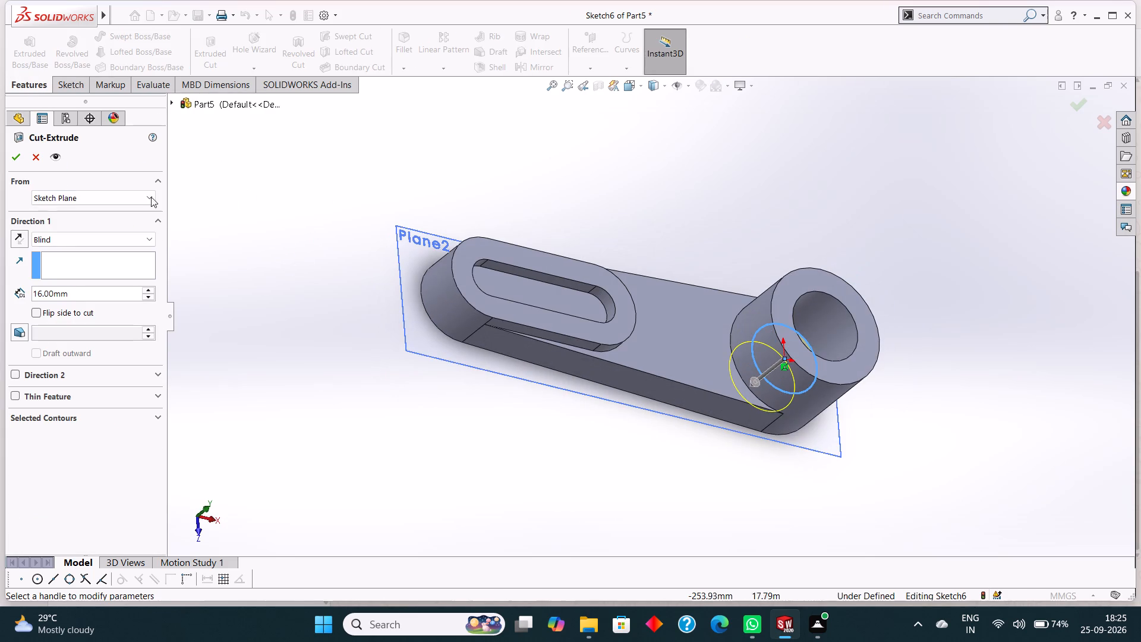
pyautogui.click(82, 243)
pyautogui.click(82, 259)
pyautogui.click(20, 155)
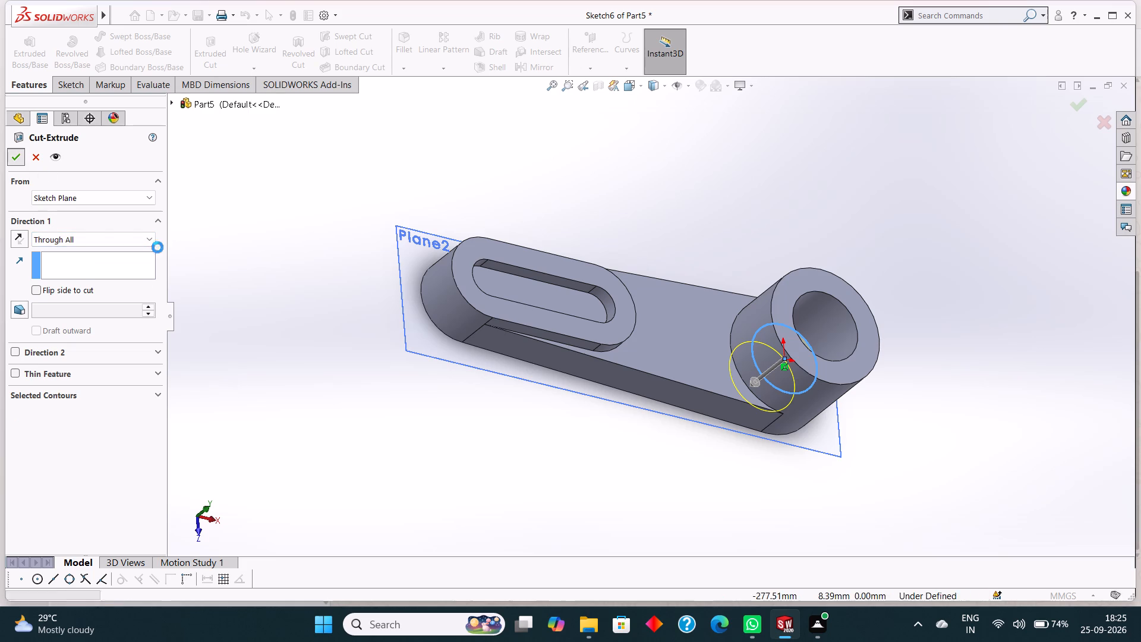
pyautogui.click(231, 306)
# Start a sketch on the arm face that closes the slotted boss's opening, viewed normal to it.
pyautogui.moveTo(245, 332); pyautogui.dragTo(209, 386, button='middle')
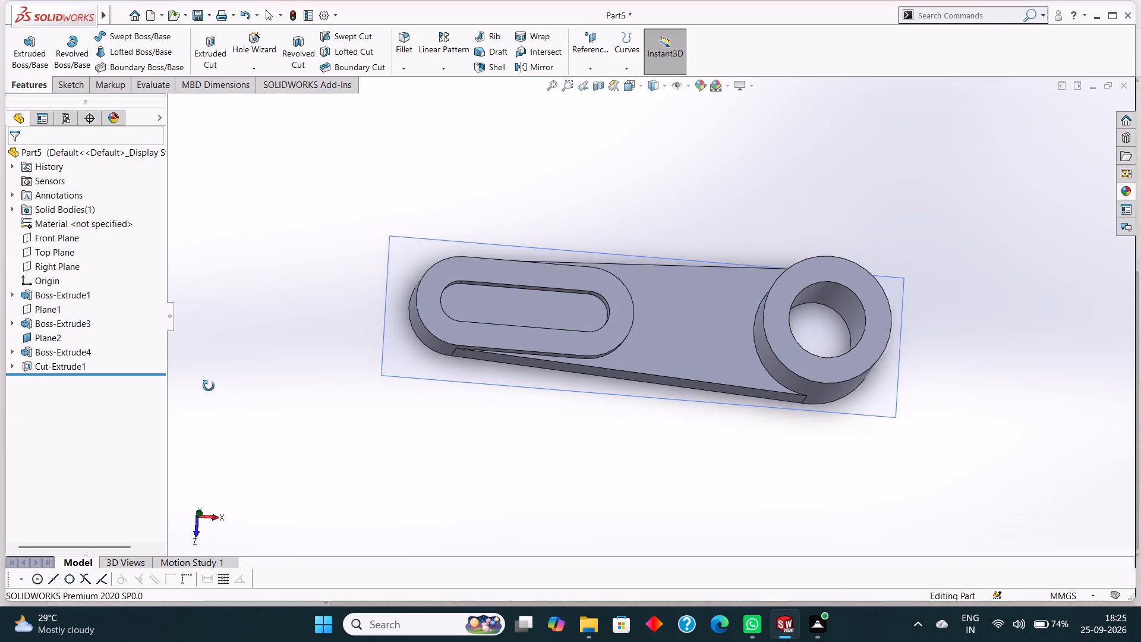
pyautogui.moveTo(209, 386); pyautogui.dragTo(213, 403, button='middle')
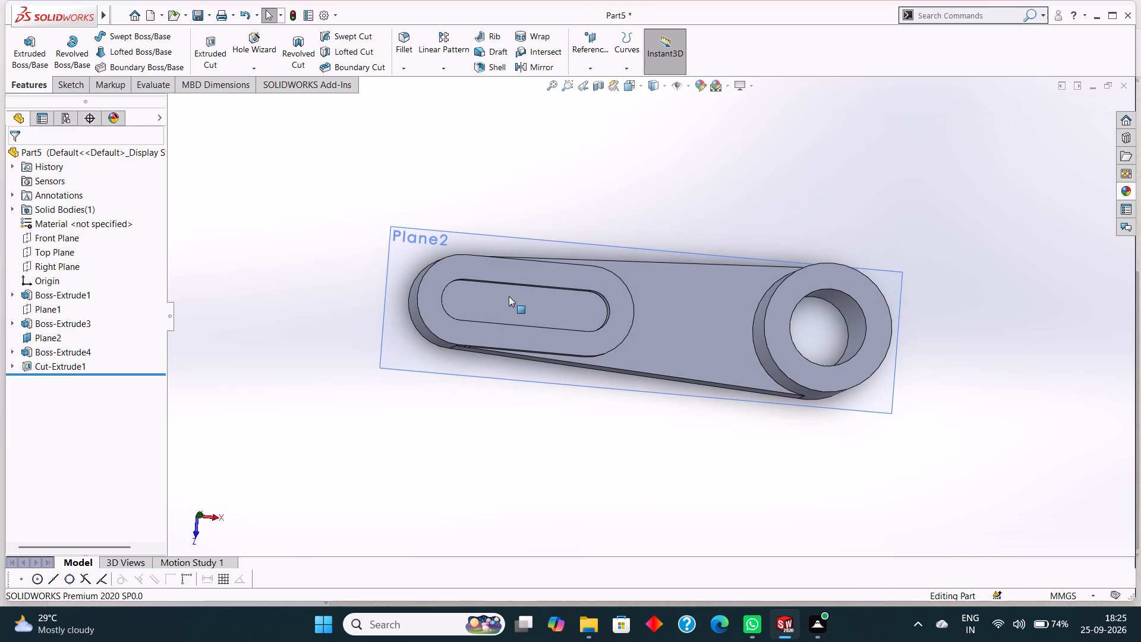
pyautogui.click(512, 297)
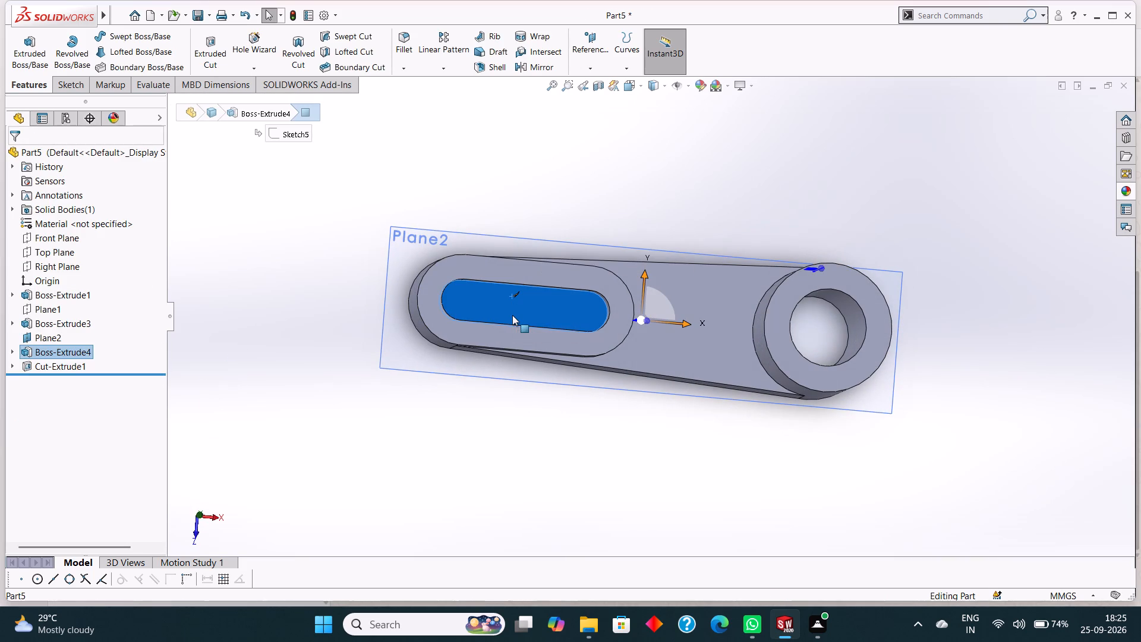
pyautogui.hotkey('ctrl', '8')
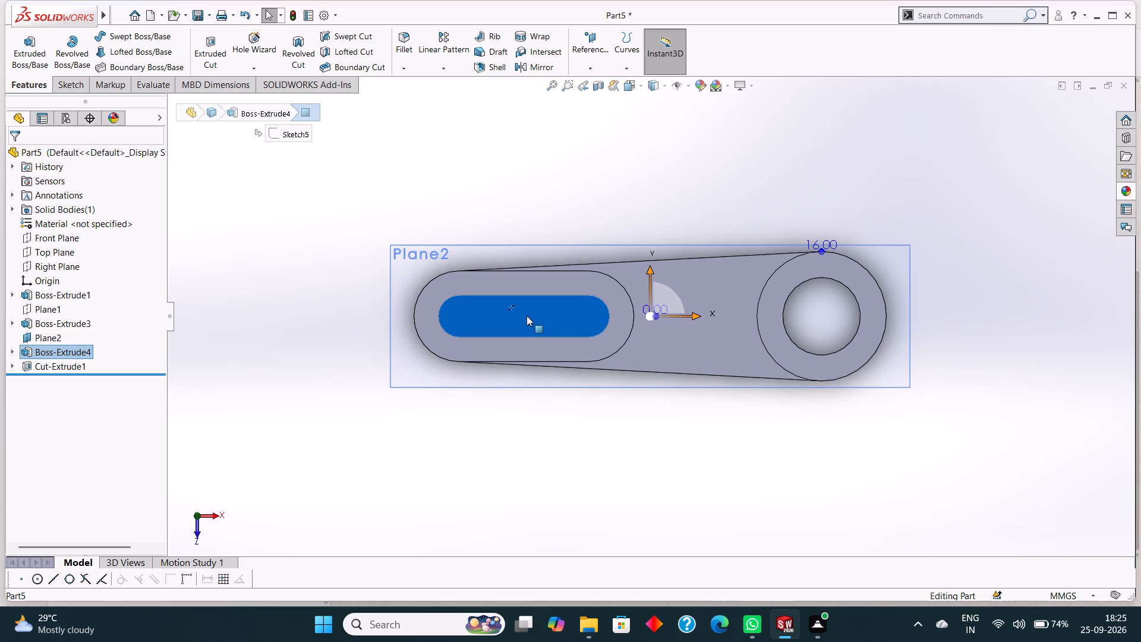
pyautogui.rightClick(522, 313)
pyautogui.click(550, 295)
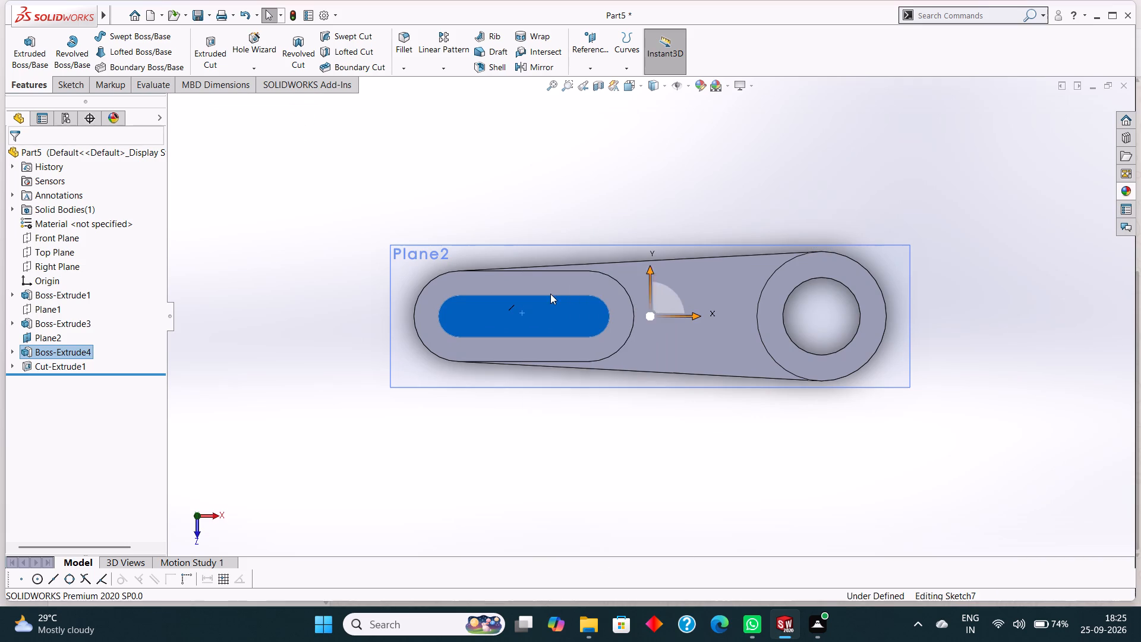
pyautogui.press('Escape')
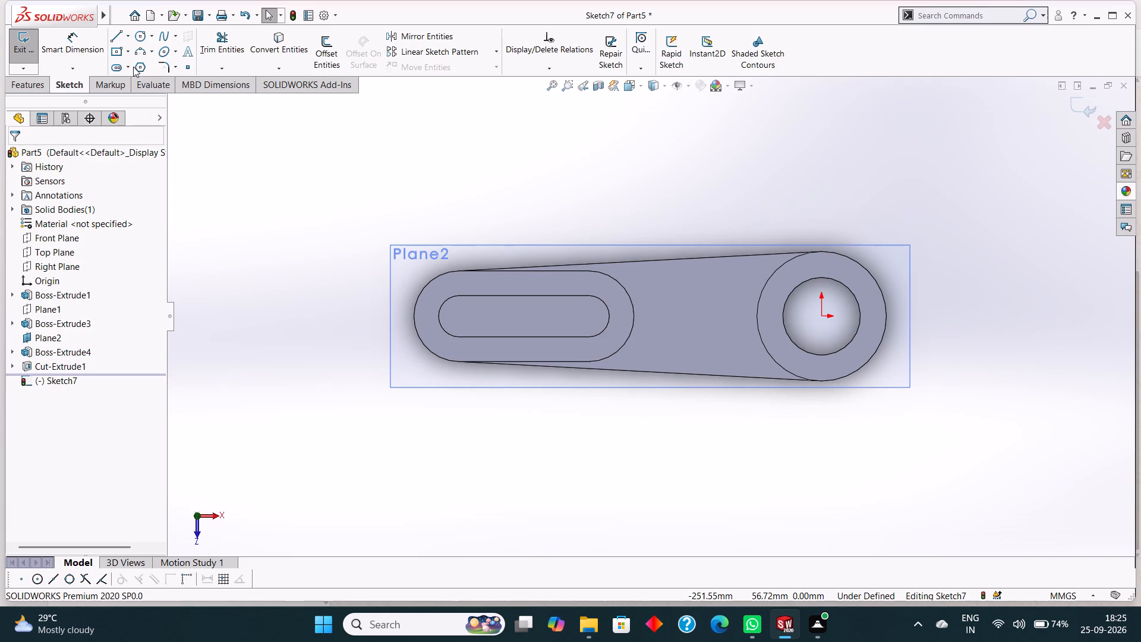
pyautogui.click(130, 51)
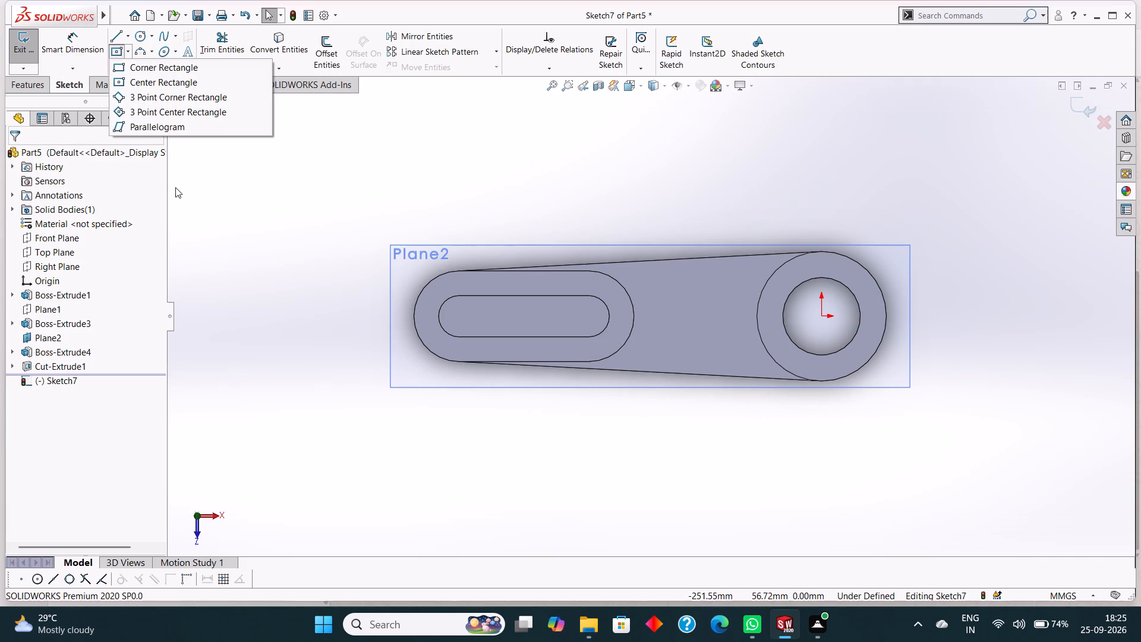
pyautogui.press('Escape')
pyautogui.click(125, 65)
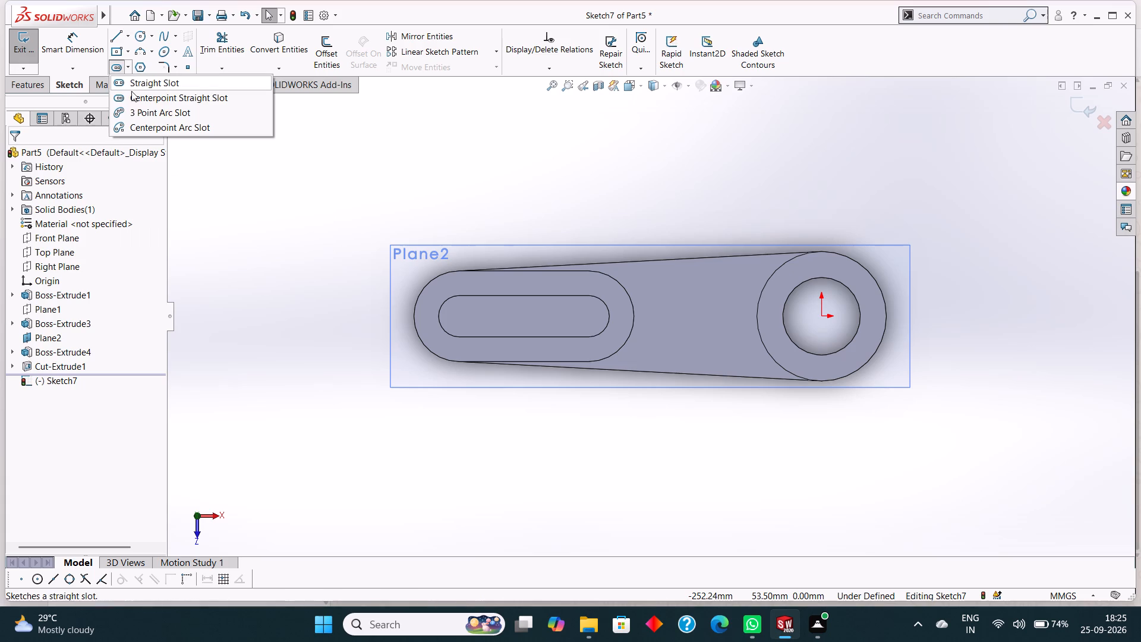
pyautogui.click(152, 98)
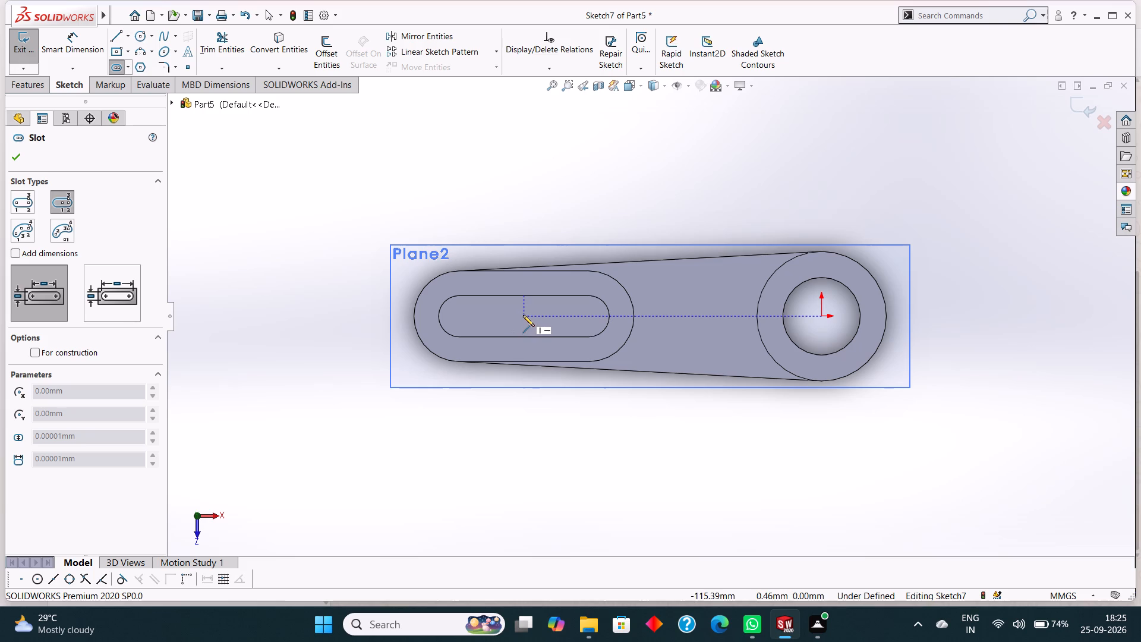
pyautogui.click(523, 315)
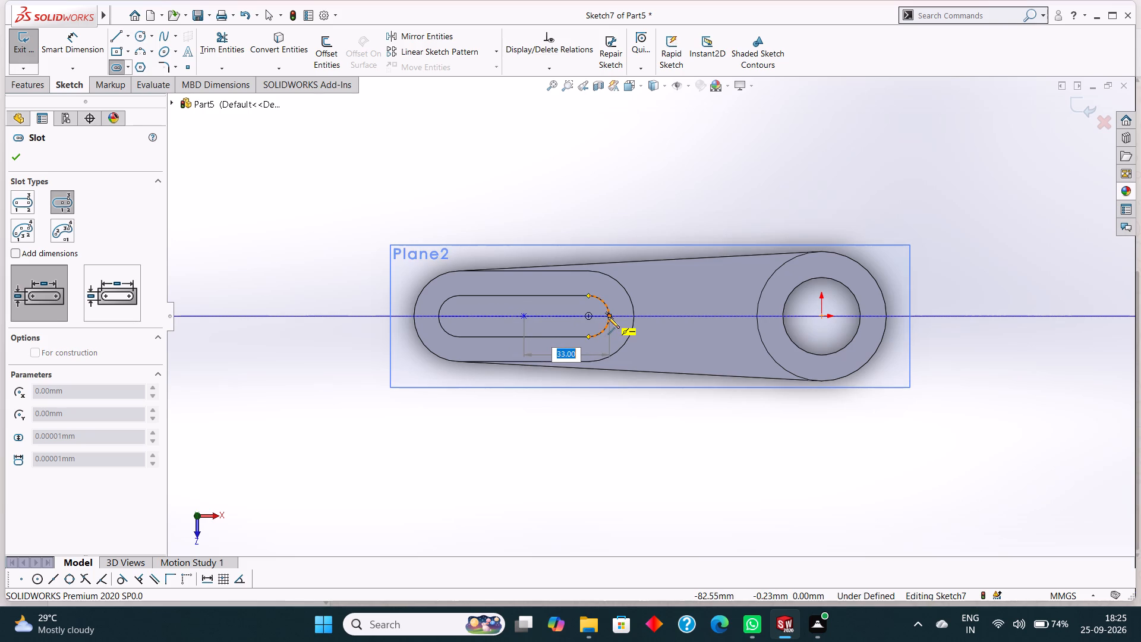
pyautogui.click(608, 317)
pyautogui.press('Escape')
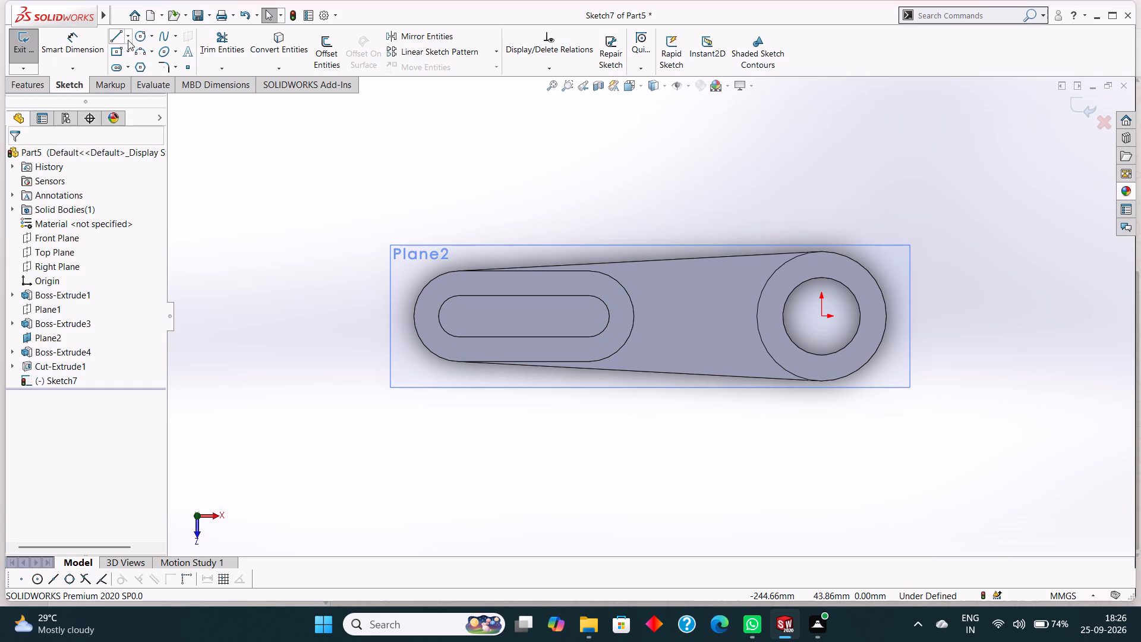
# Sketch a centerpoint straight slot centred in the boss's opening, 50 mm between arc centres and about 22 mm wide.
pyautogui.click(125, 67)
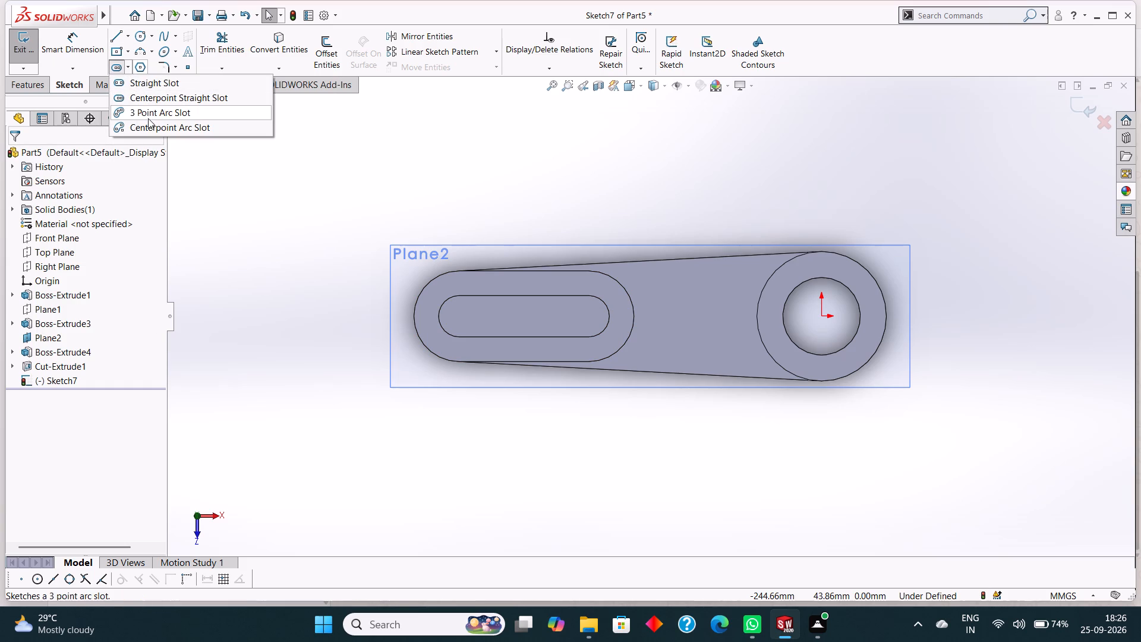
pyautogui.click(157, 93)
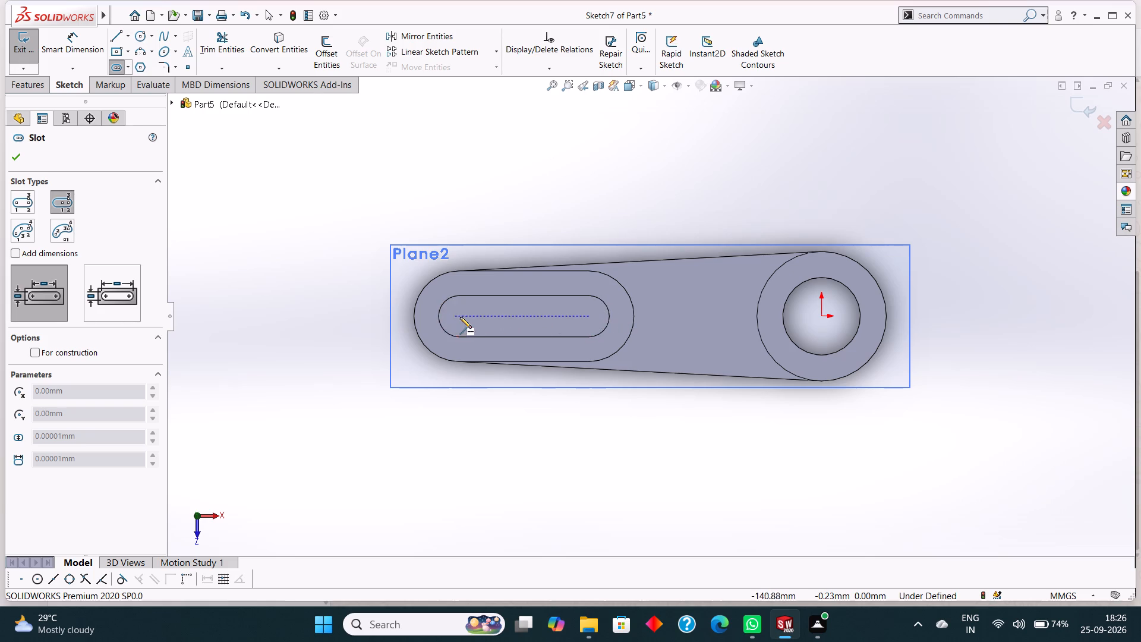
pyautogui.click(523, 316)
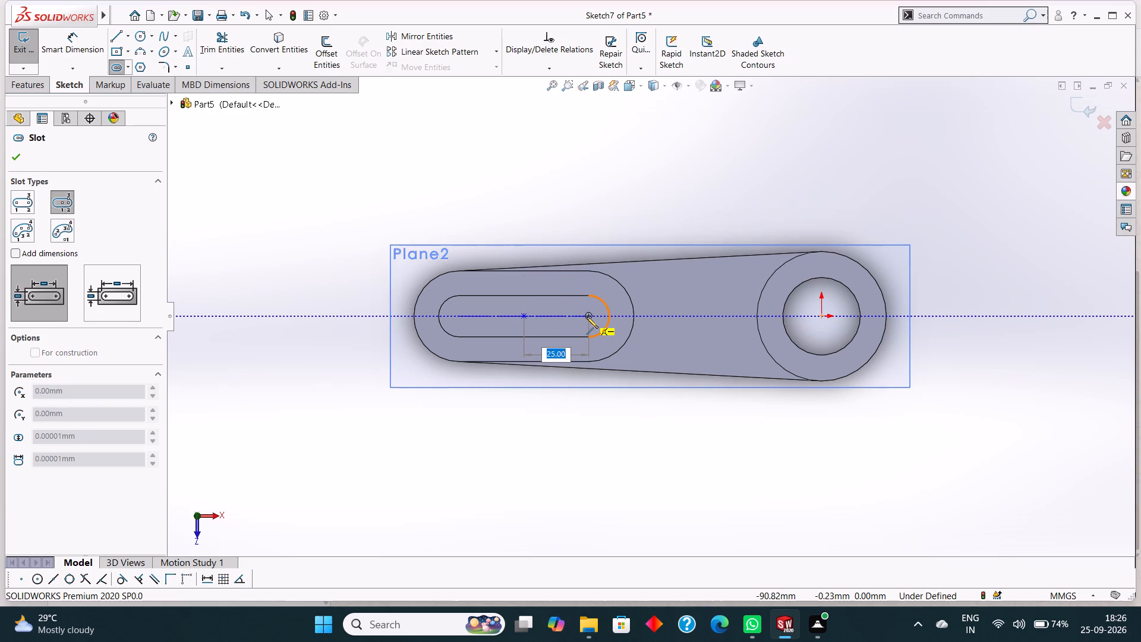
pyautogui.click(587, 317)
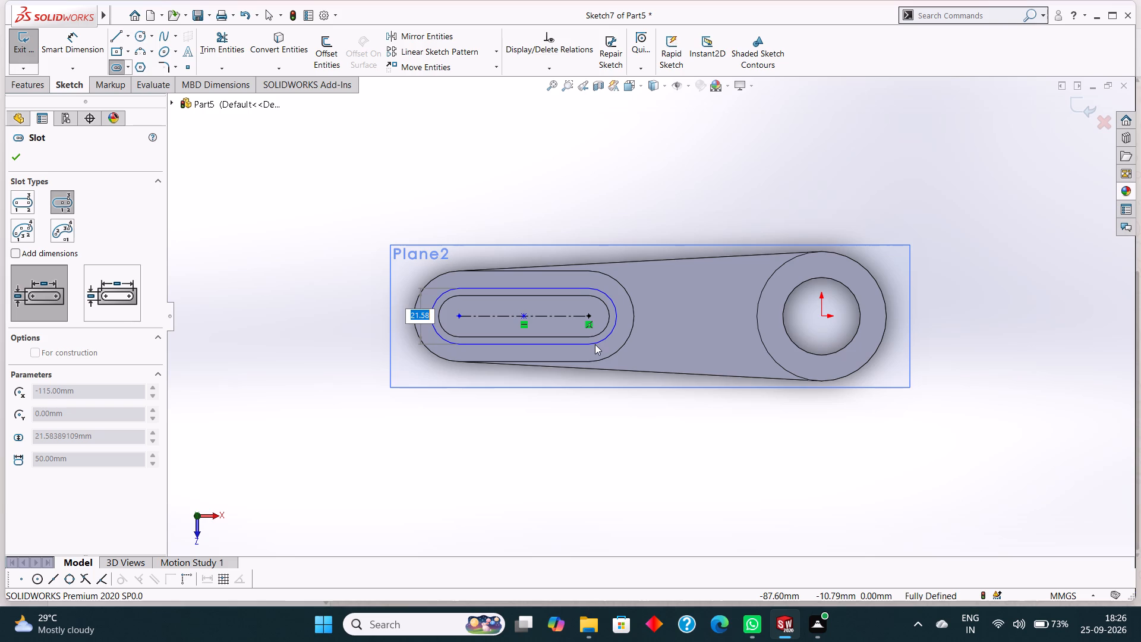
pyautogui.click(595, 344)
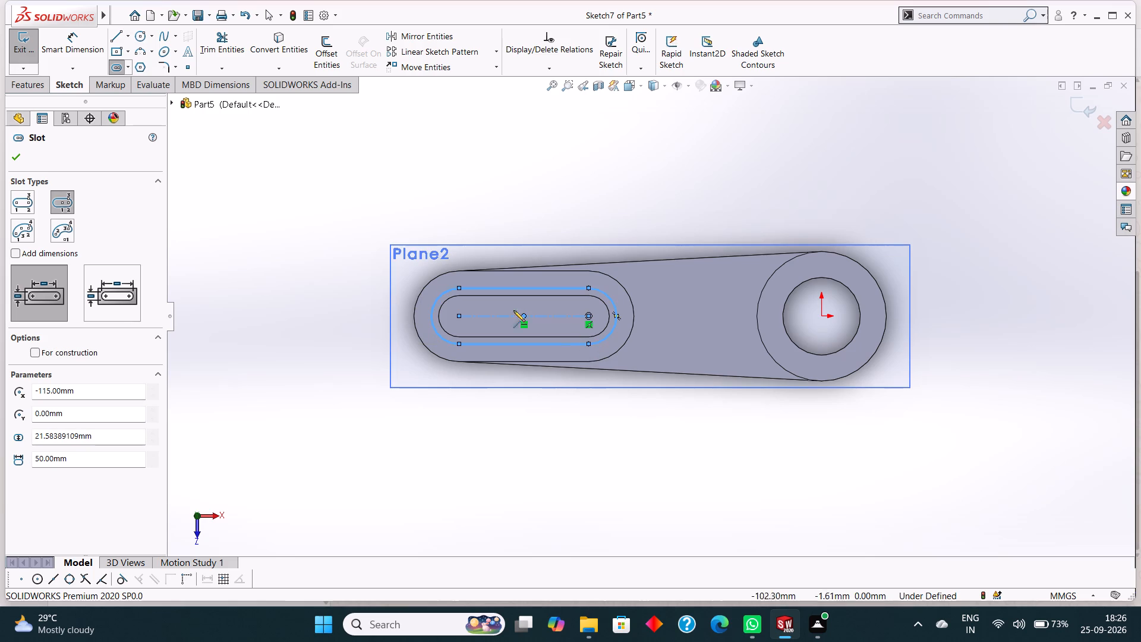
pyautogui.click(9, 156)
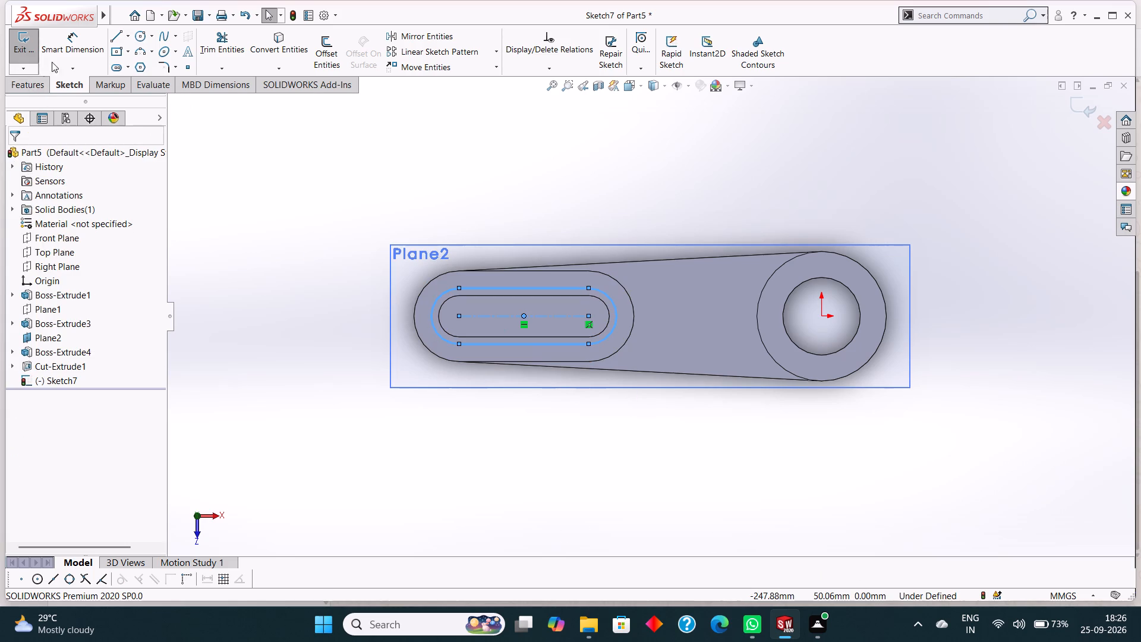
# Dimension the sketched slot's end arc farthest from the cylinder with a radius of 8 mm.
pyautogui.click(73, 49)
pyautogui.click(437, 299)
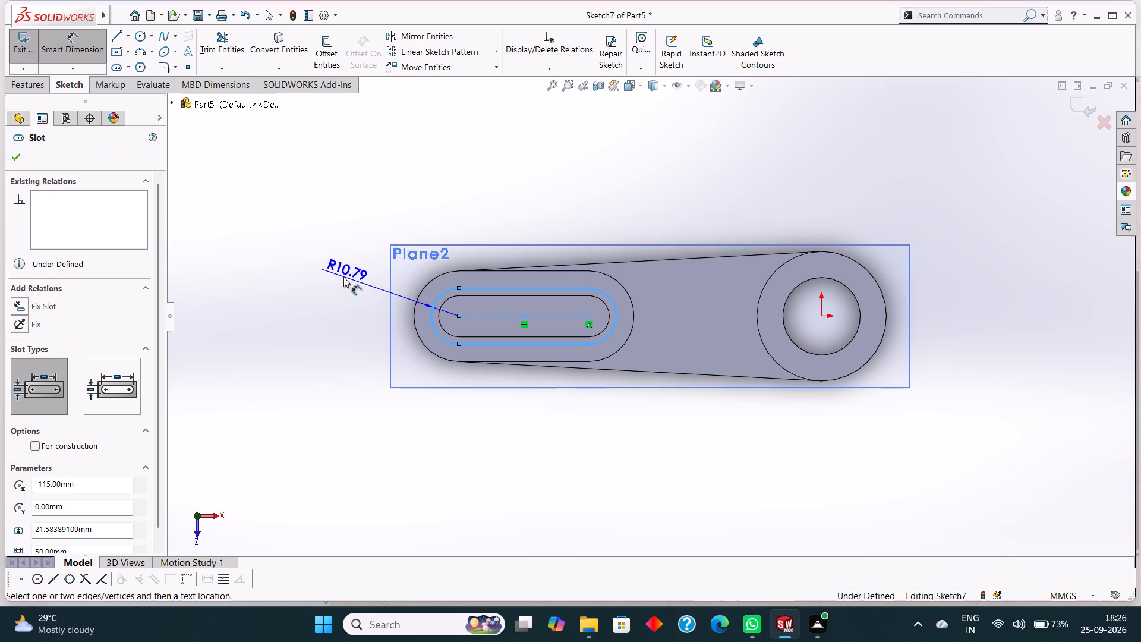
pyautogui.click(343, 277)
pyautogui.press('8')
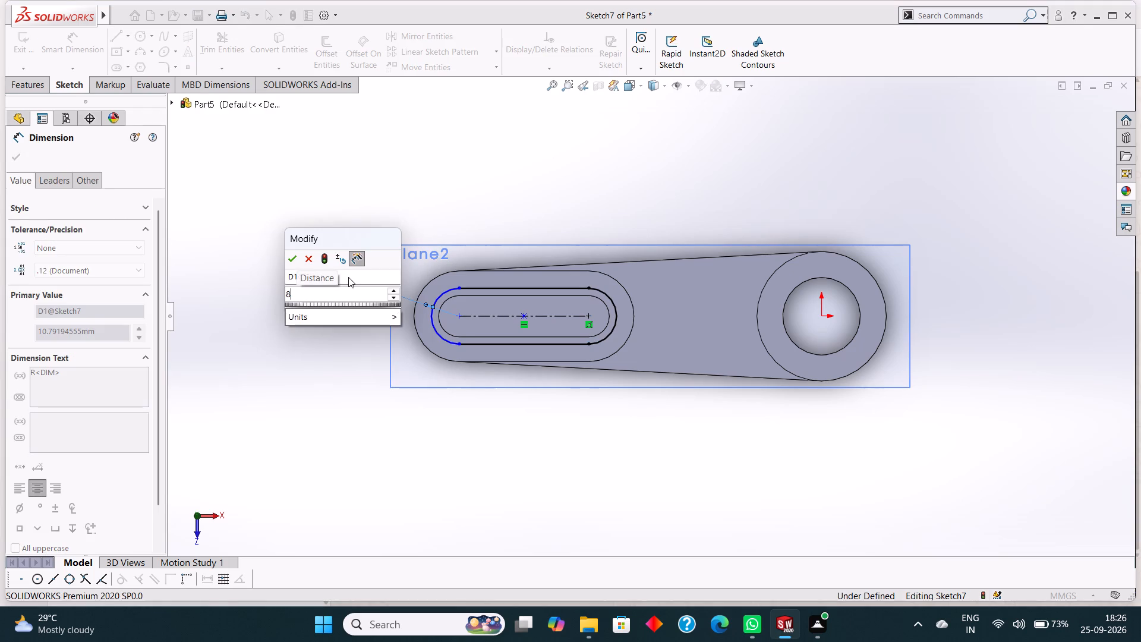
pyautogui.press('Return')
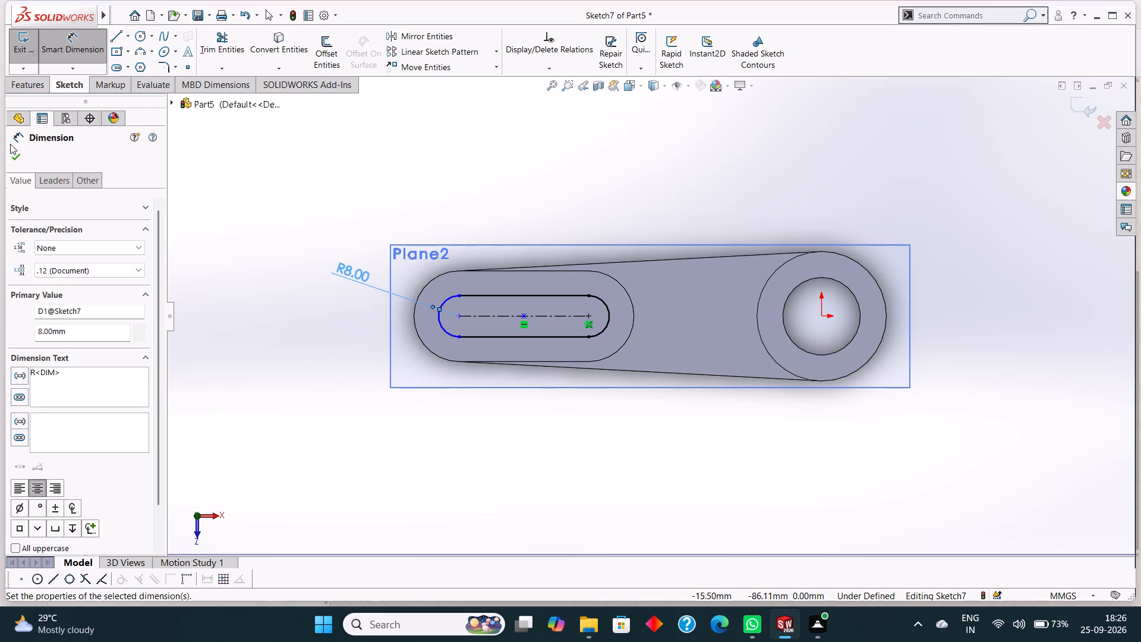
pyautogui.click(18, 153)
pyautogui.click(30, 90)
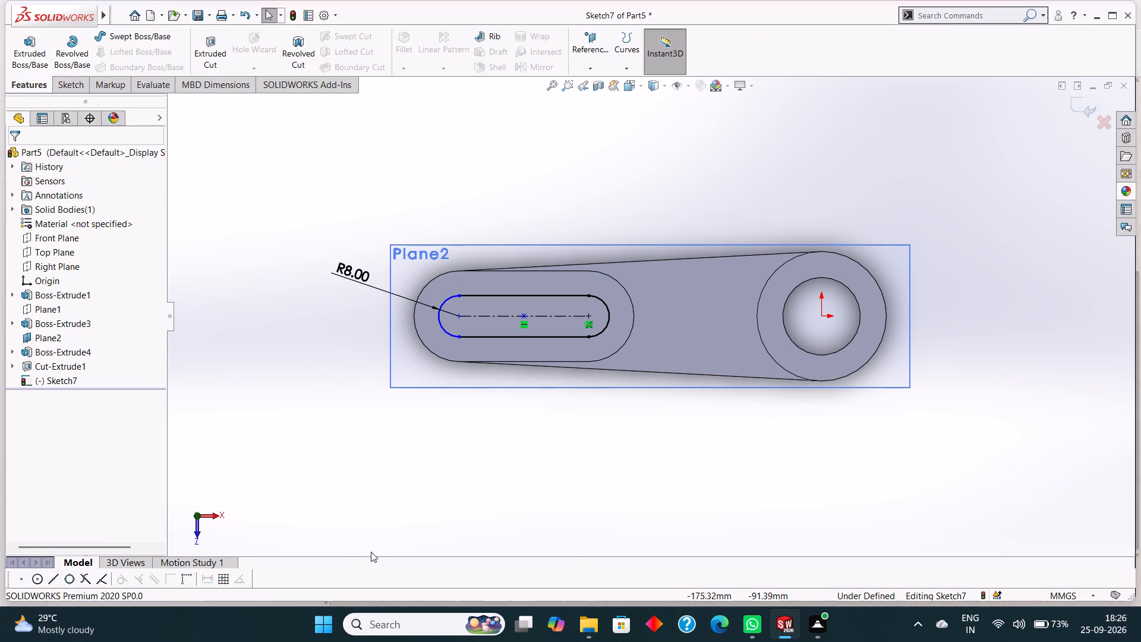
# Cut the sketched slot through the arm with an Extruded Cut, Blind end condition, 16 mm deep.
pyautogui.click(71, 78)
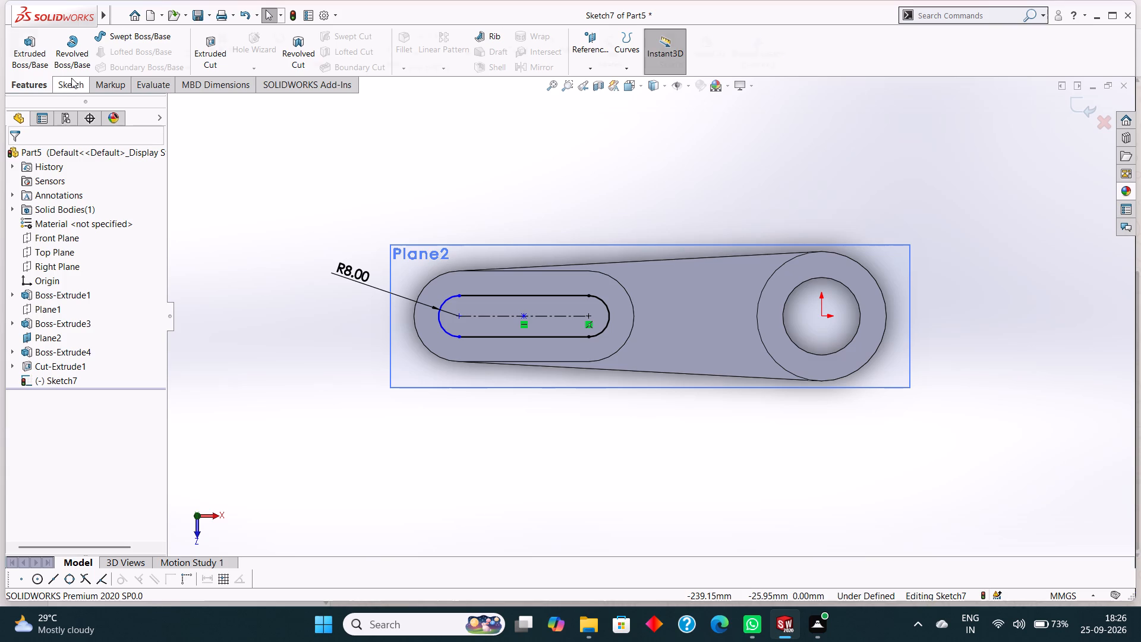
pyautogui.click(31, 86)
pyautogui.click(203, 58)
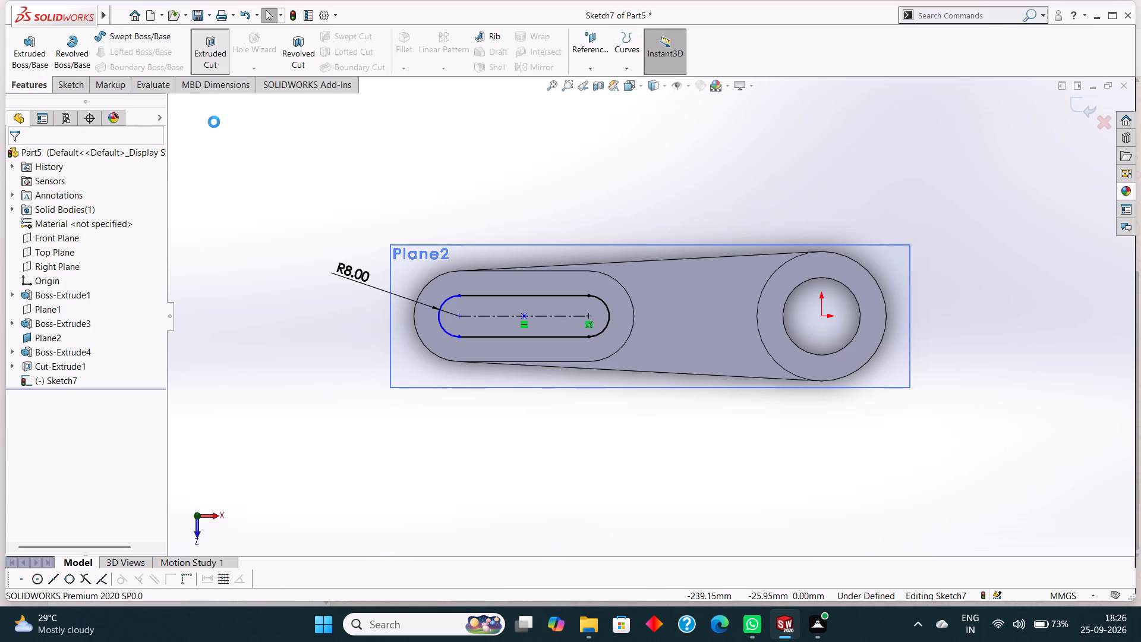
pyautogui.moveTo(305, 383); pyautogui.dragTo(329, 237, button='middle')
pyautogui.scroll(1, 329, 237)
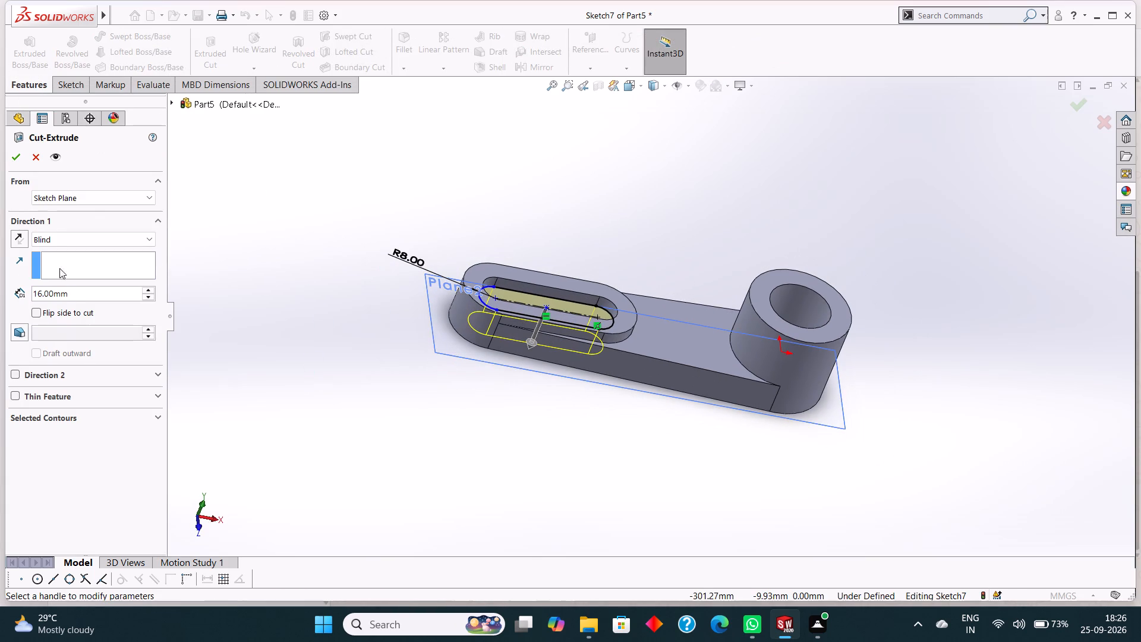
pyautogui.click(12, 159)
pyautogui.click(282, 341)
# Hide Plane2 in the model view.
pyautogui.moveTo(285, 342); pyautogui.dragTo(284, 440, button='middle')
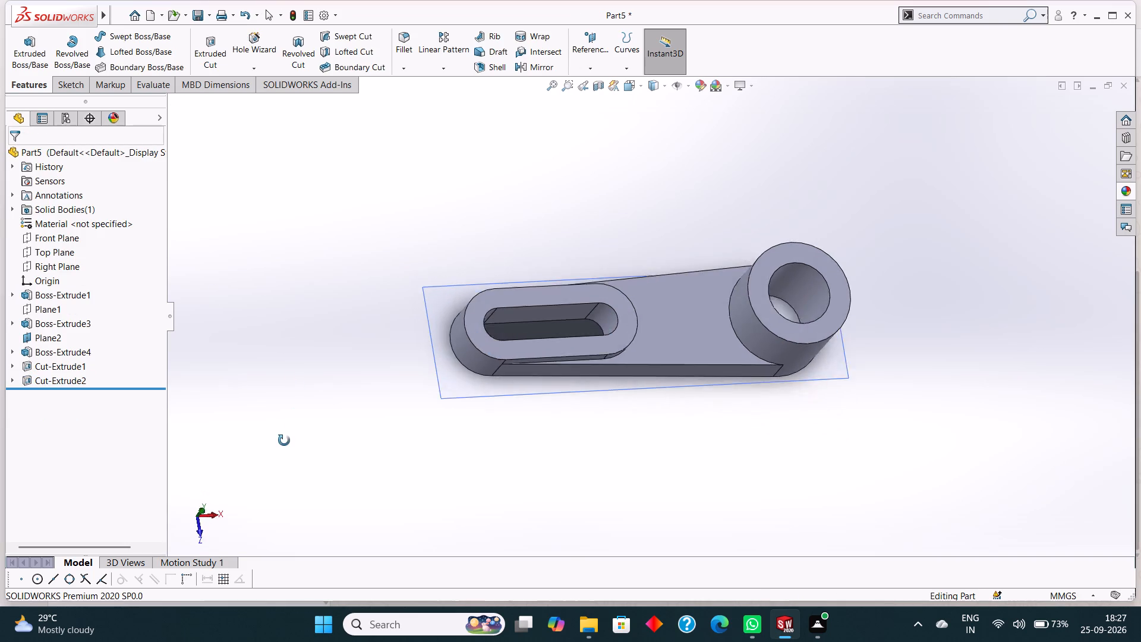
pyautogui.moveTo(284, 440); pyautogui.dragTo(264, 483, button='middle')
pyautogui.rightClick(443, 280)
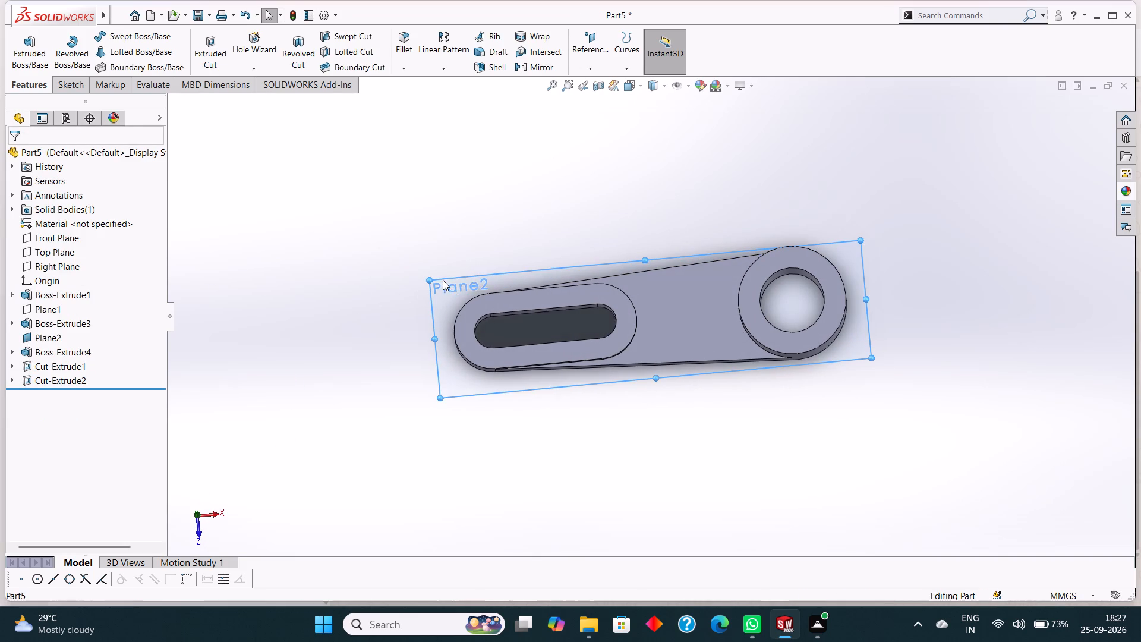
pyautogui.click(486, 262)
pyautogui.click(386, 290)
# Examine the lever from several angles, checking the slotted boss, the arm's side profile and the hollow cylinder.
pyautogui.moveTo(411, 363); pyautogui.dragTo(430, 216, button='middle')
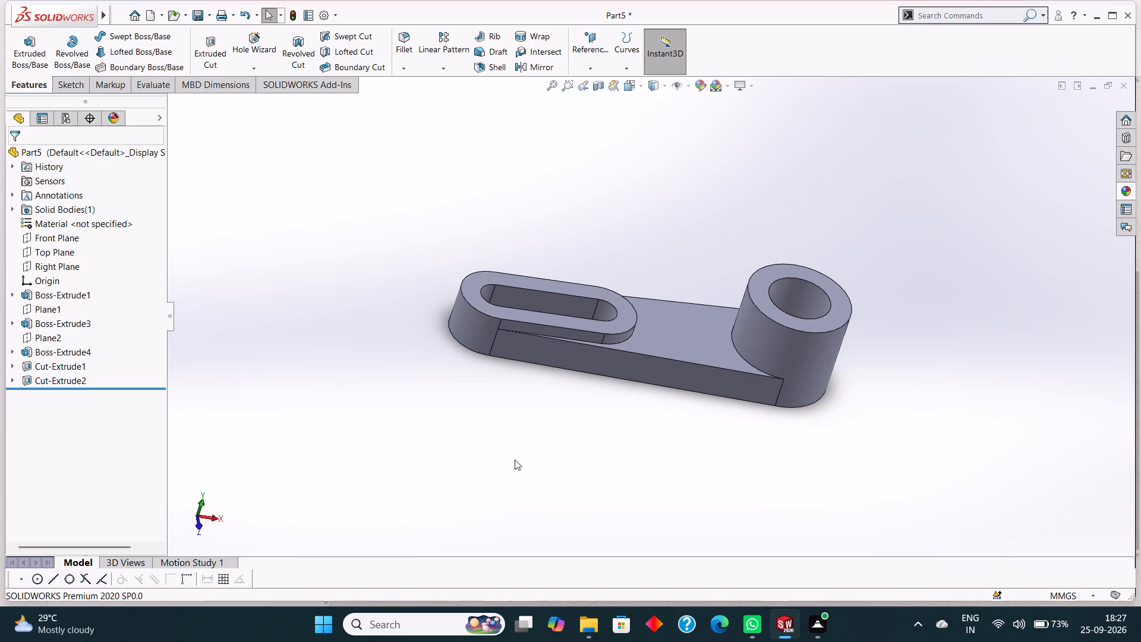
pyautogui.moveTo(514, 454); pyautogui.dragTo(472, 476, button='middle')
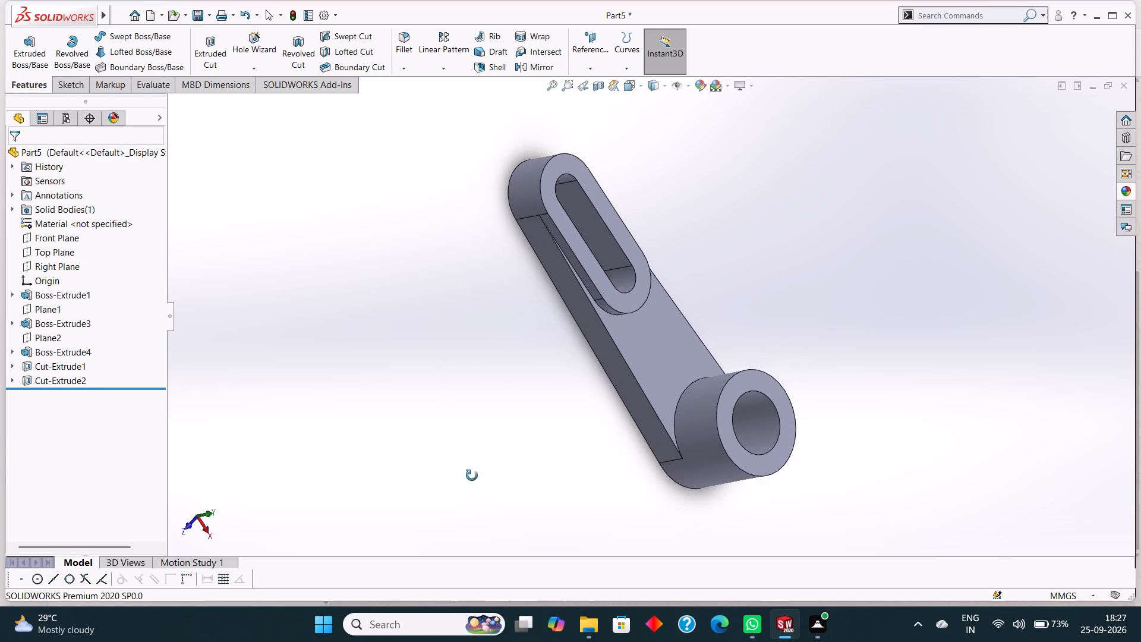
pyautogui.moveTo(472, 476); pyautogui.dragTo(453, 468, button='middle')
pyautogui.scroll(1, 467, 483)
pyautogui.moveTo(465, 476); pyautogui.dragTo(453, 393, button='middle')
pyautogui.moveTo(480, 484); pyautogui.dragTo(466, 438, button='middle')
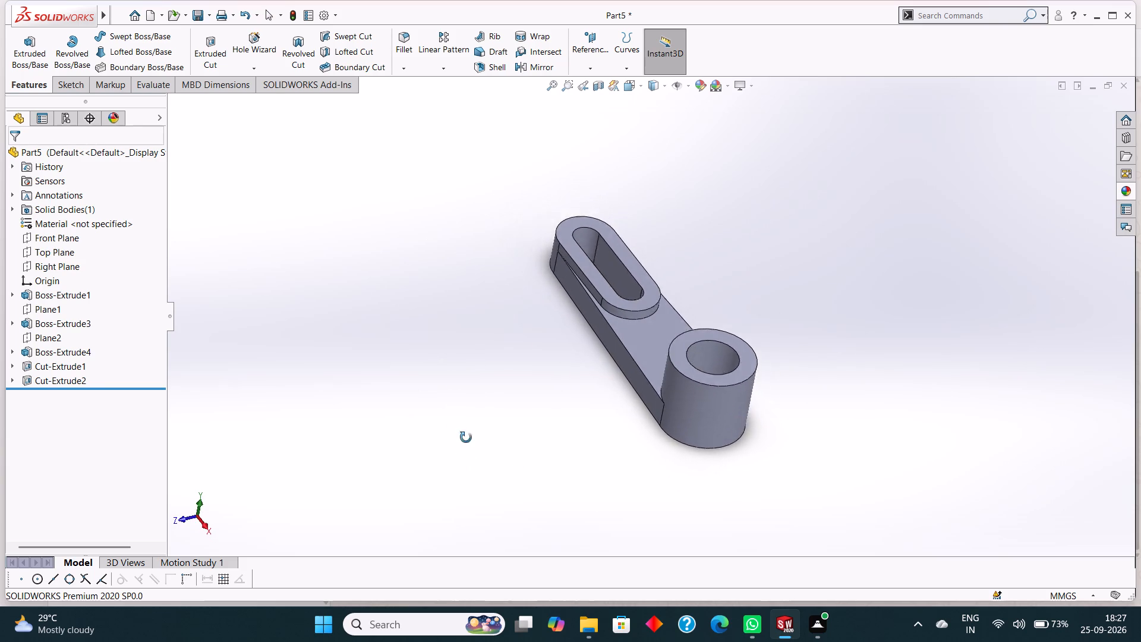
pyautogui.moveTo(466, 438); pyautogui.dragTo(461, 396, button='middle')
pyautogui.moveTo(471, 462); pyautogui.dragTo(471, 456, button='middle')
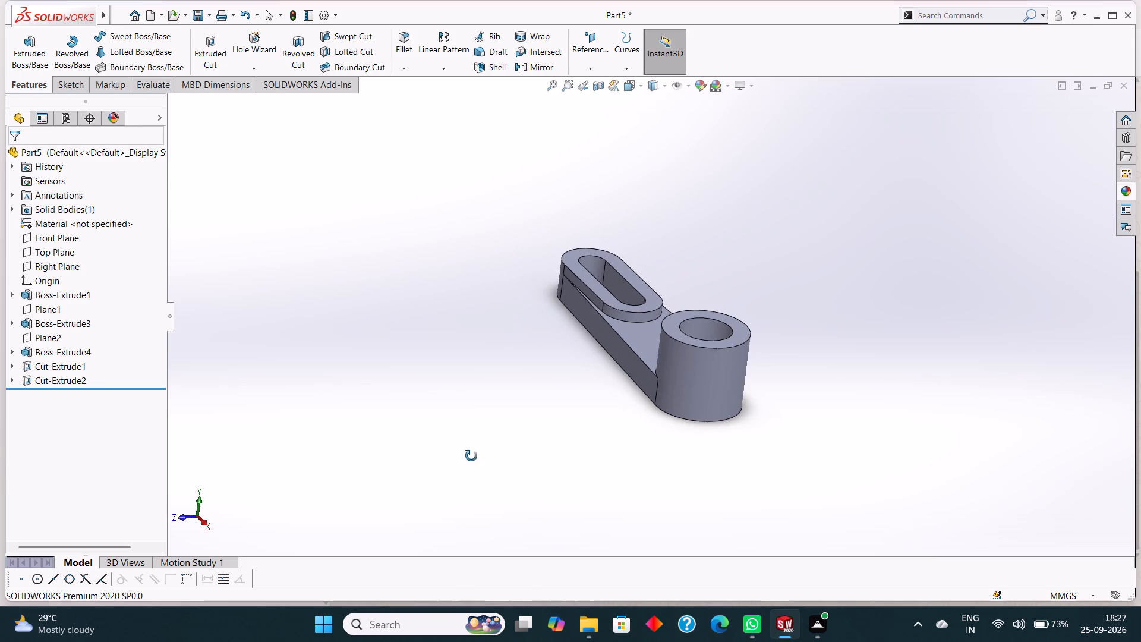
pyautogui.moveTo(471, 456); pyautogui.dragTo(457, 434, button='middle')
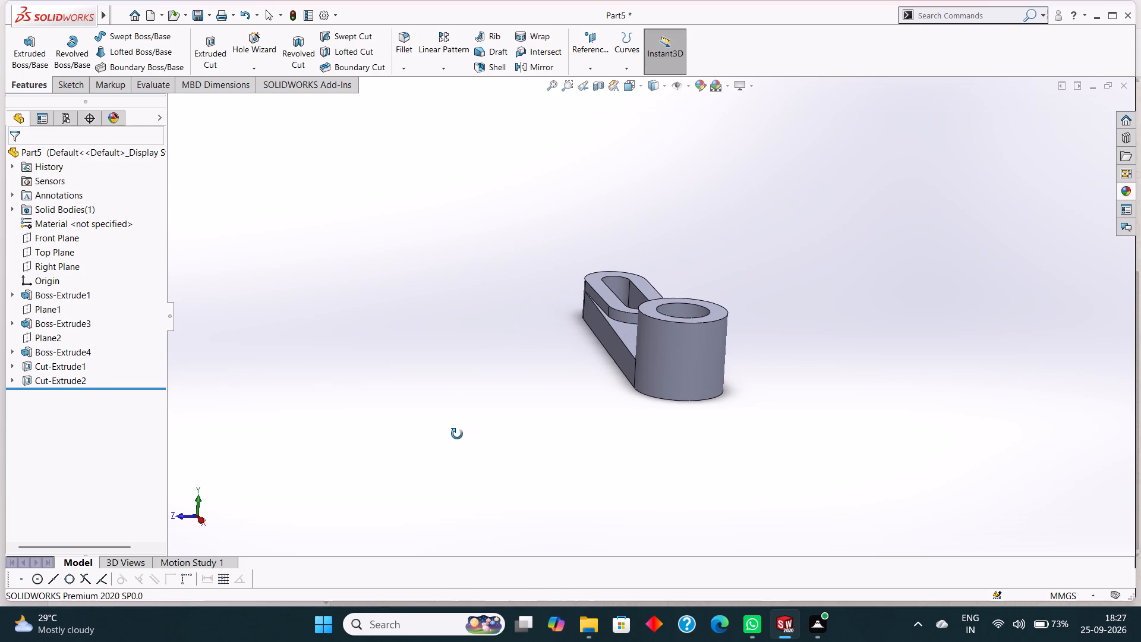
pyautogui.moveTo(457, 434); pyautogui.dragTo(468, 423, button='middle')
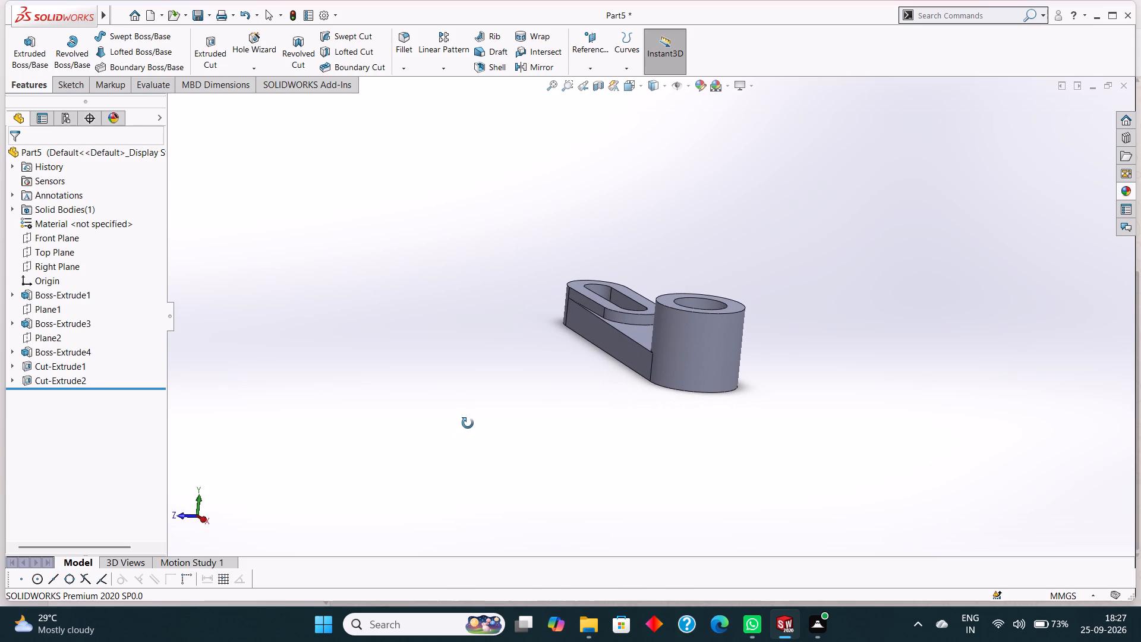
pyautogui.moveTo(468, 423); pyautogui.dragTo(481, 418, button='middle')
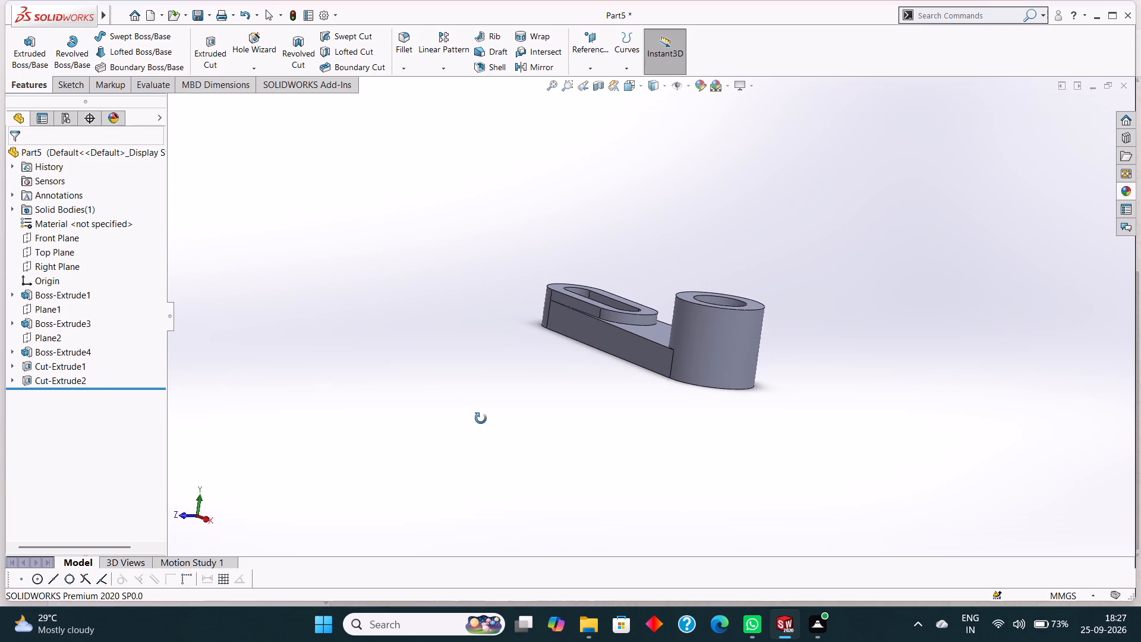
pyautogui.moveTo(481, 418); pyautogui.dragTo(550, 420, button='middle')
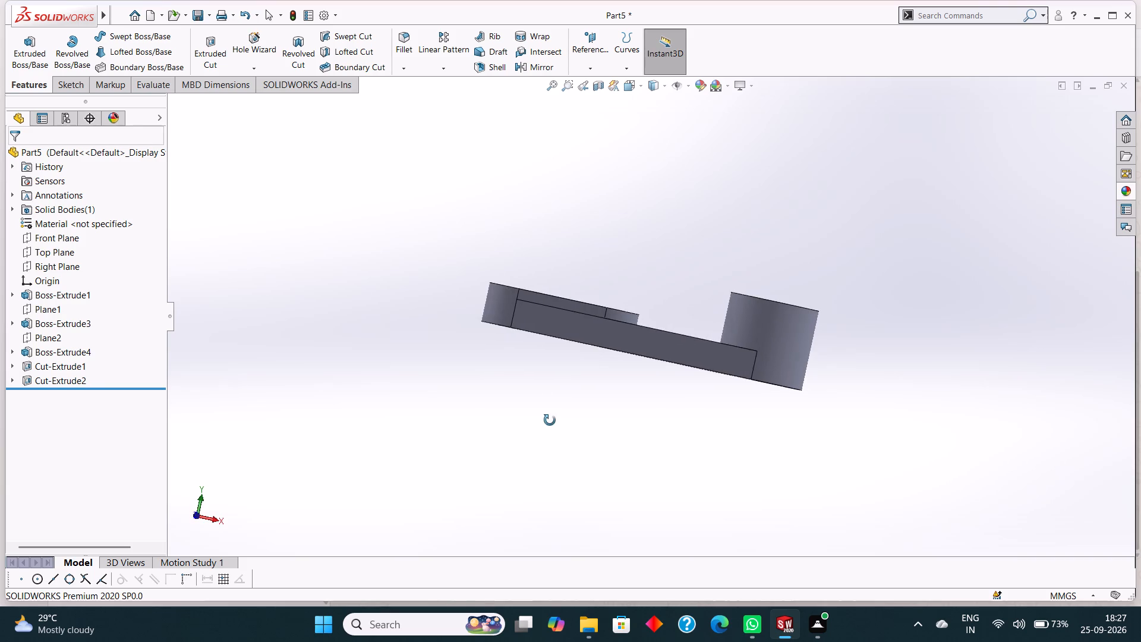
pyautogui.moveTo(550, 420); pyautogui.dragTo(516, 418, button='middle')
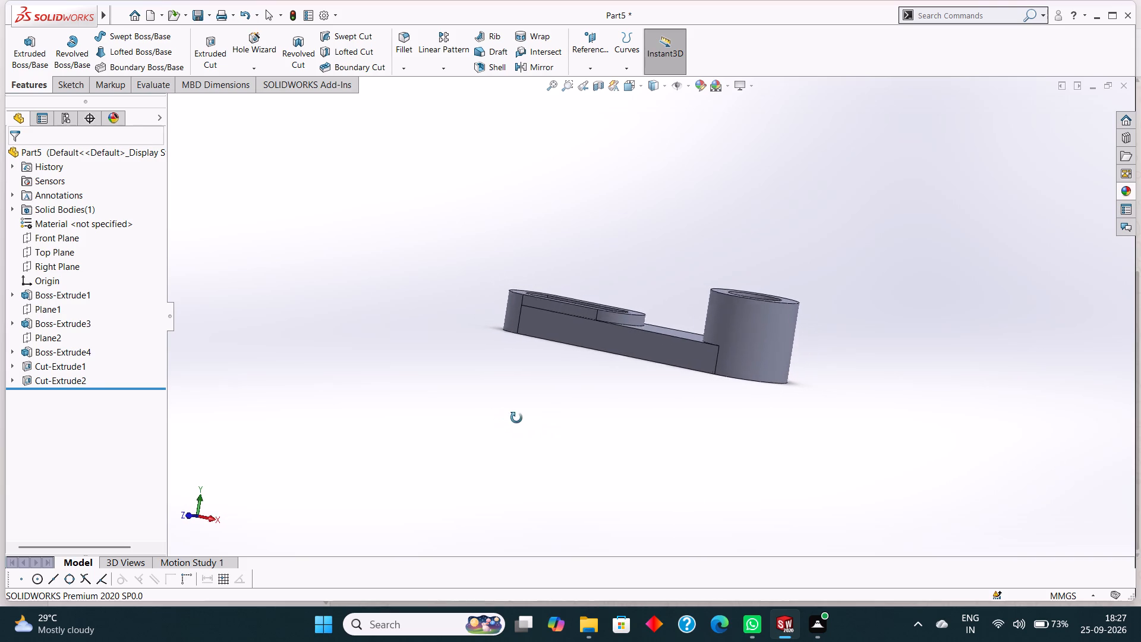
pyautogui.moveTo(516, 418); pyautogui.dragTo(562, 423, button='middle')
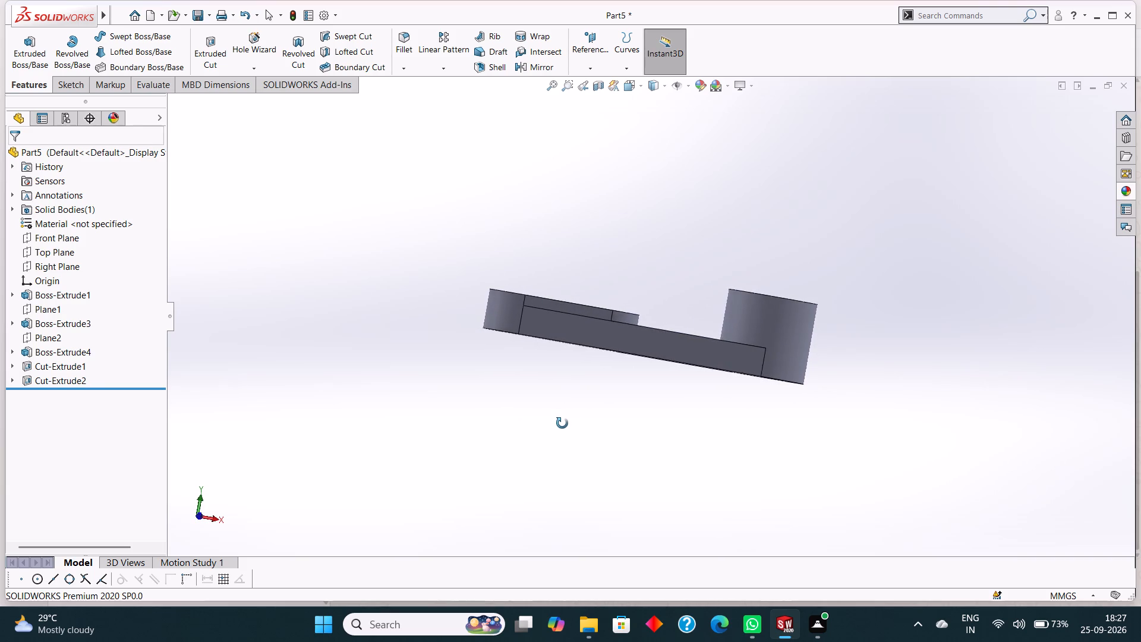
pyautogui.moveTo(562, 423); pyautogui.dragTo(559, 433, button='middle')
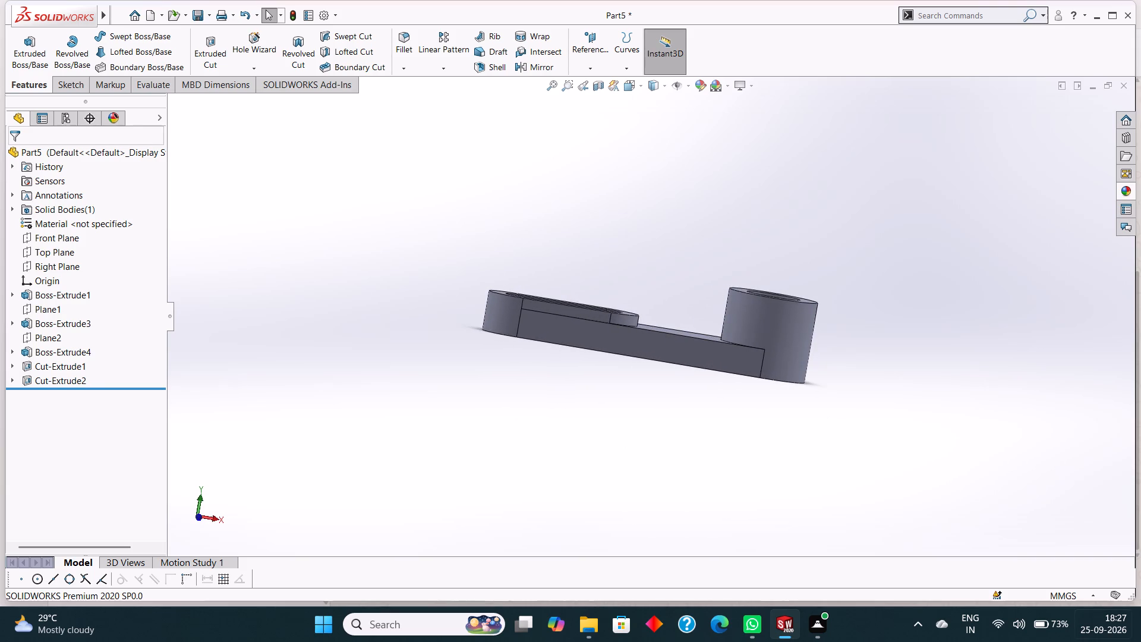
pyautogui.scroll(2, 592, 377)
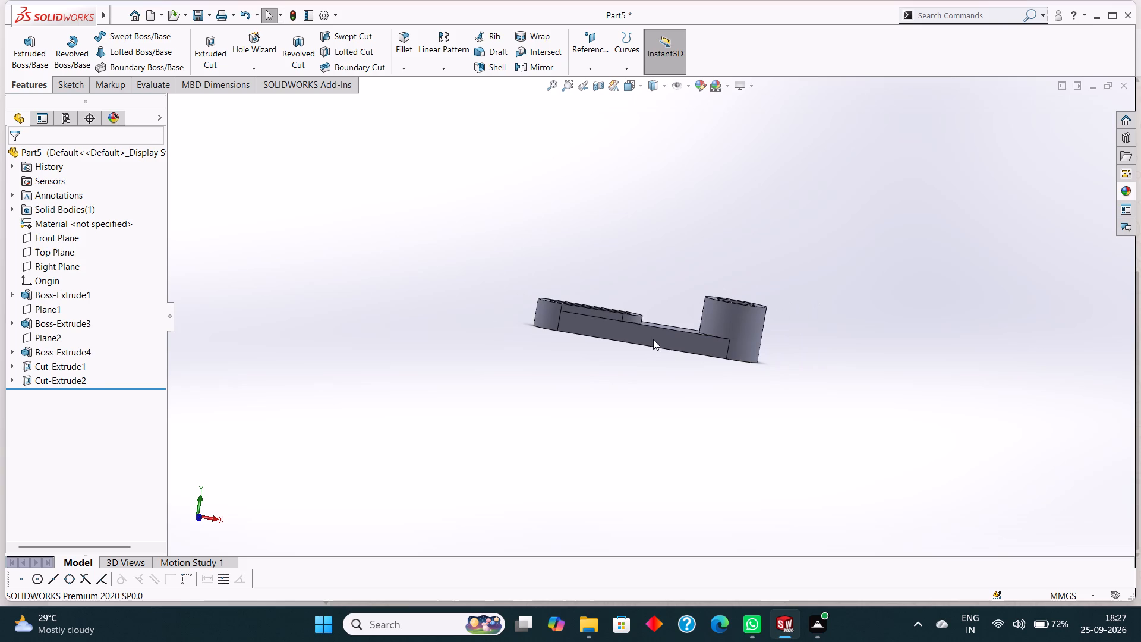
pyautogui.moveTo(654, 339); pyautogui.dragTo(654, 363, button='middle')
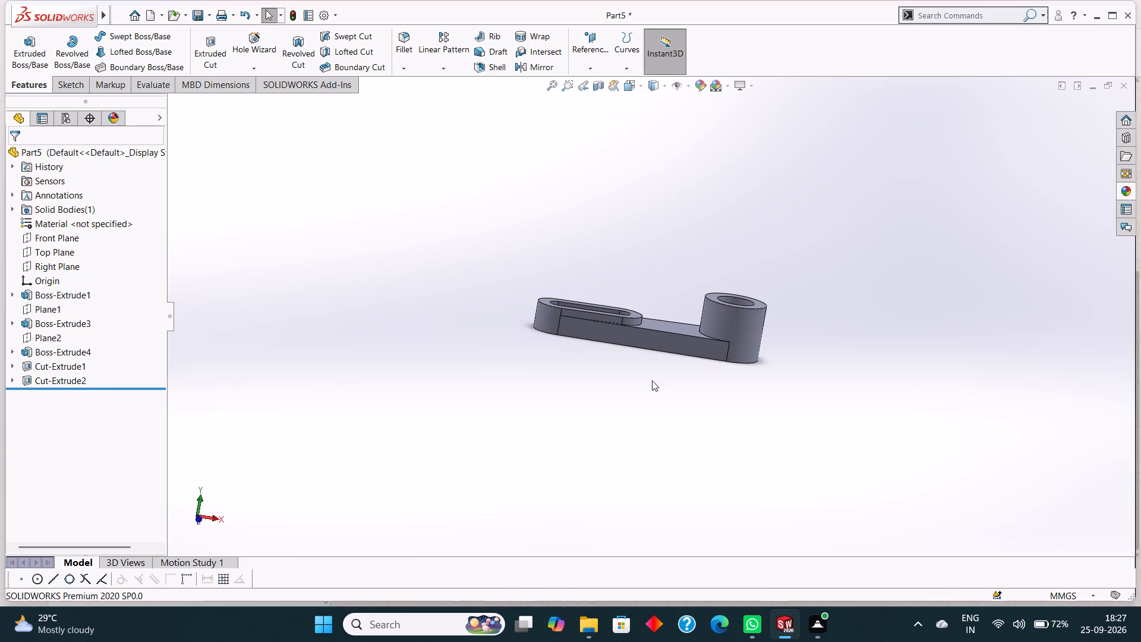
pyautogui.scroll(1, 651, 380)
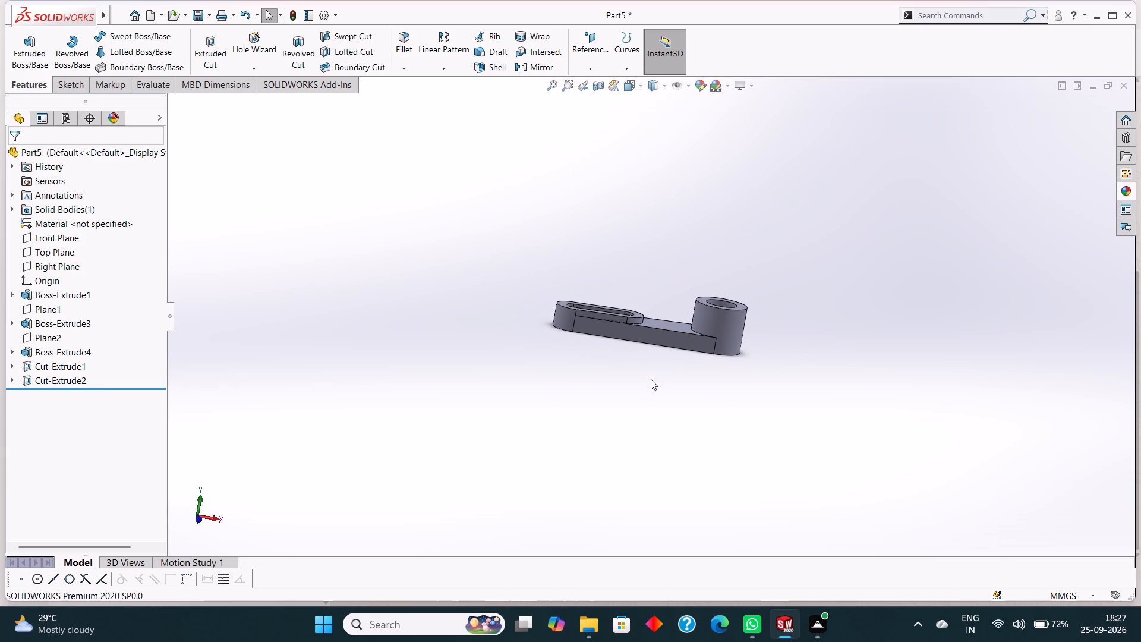
pyautogui.scroll(-1, 650, 377)
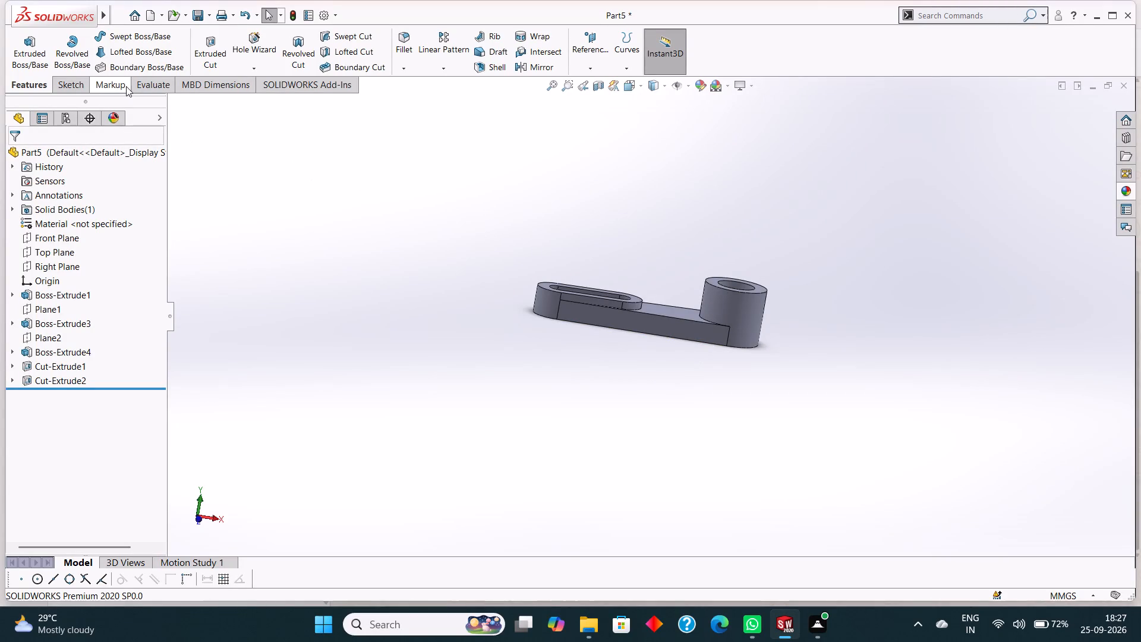
# Create a reference plane parallel to the Top Plane at an offset distance of 22.5 mm.
pyautogui.click(583, 67)
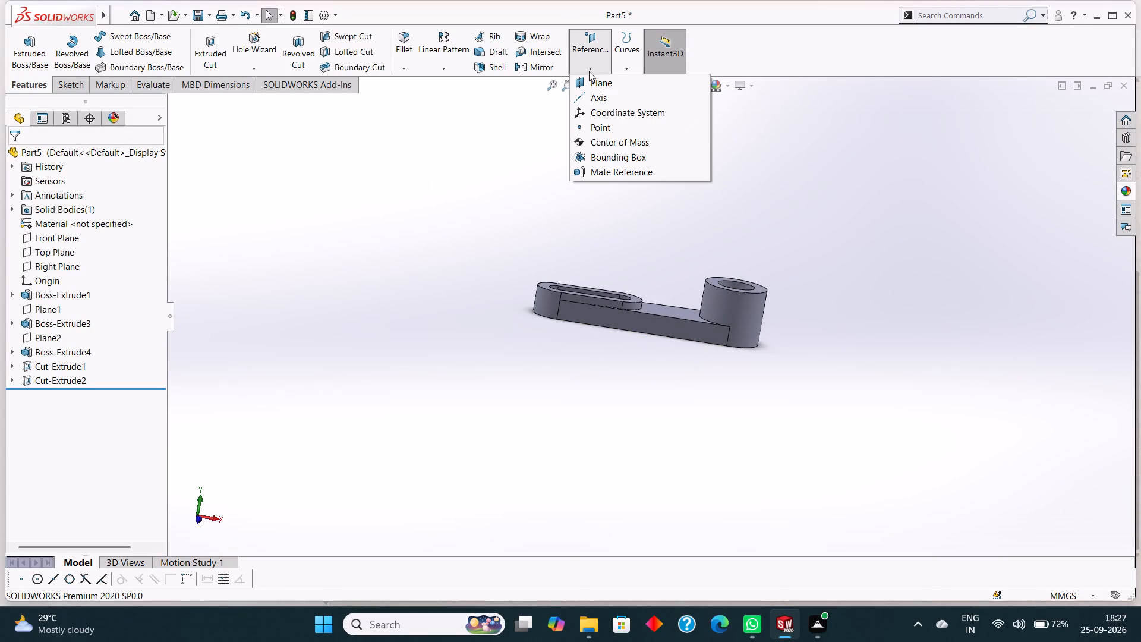
pyautogui.click(596, 84)
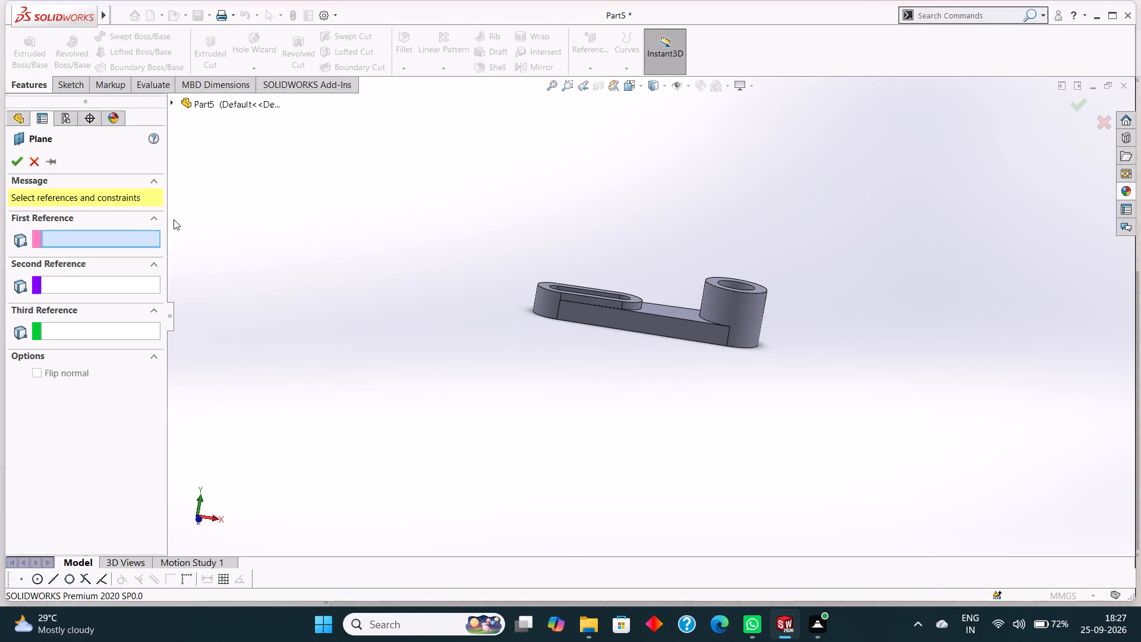
pyautogui.click(175, 103)
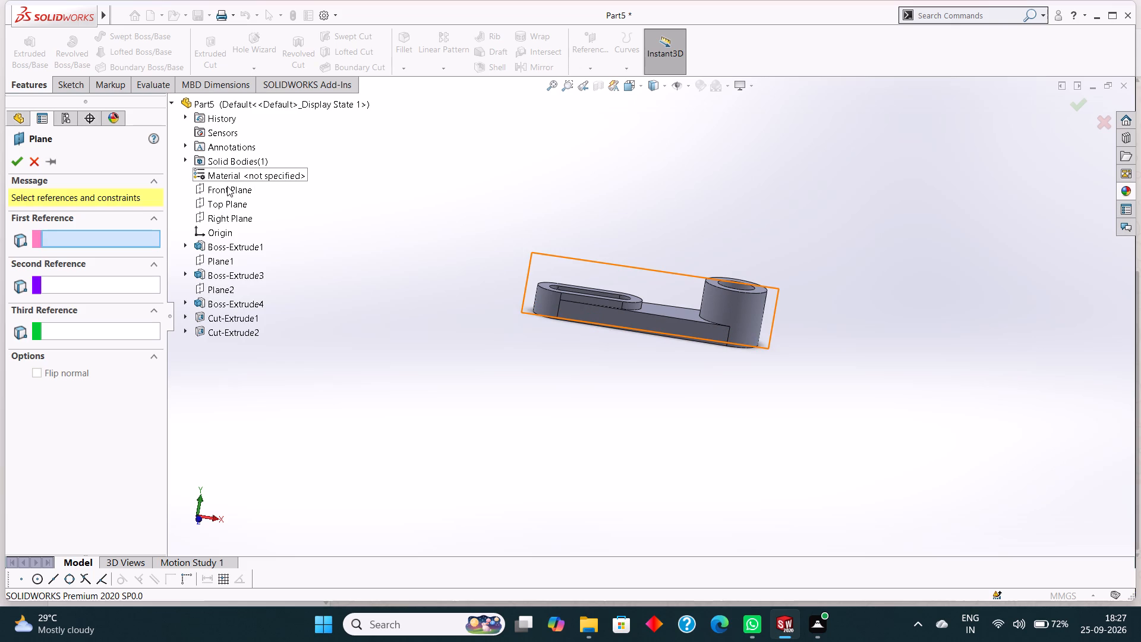
pyautogui.click(227, 203)
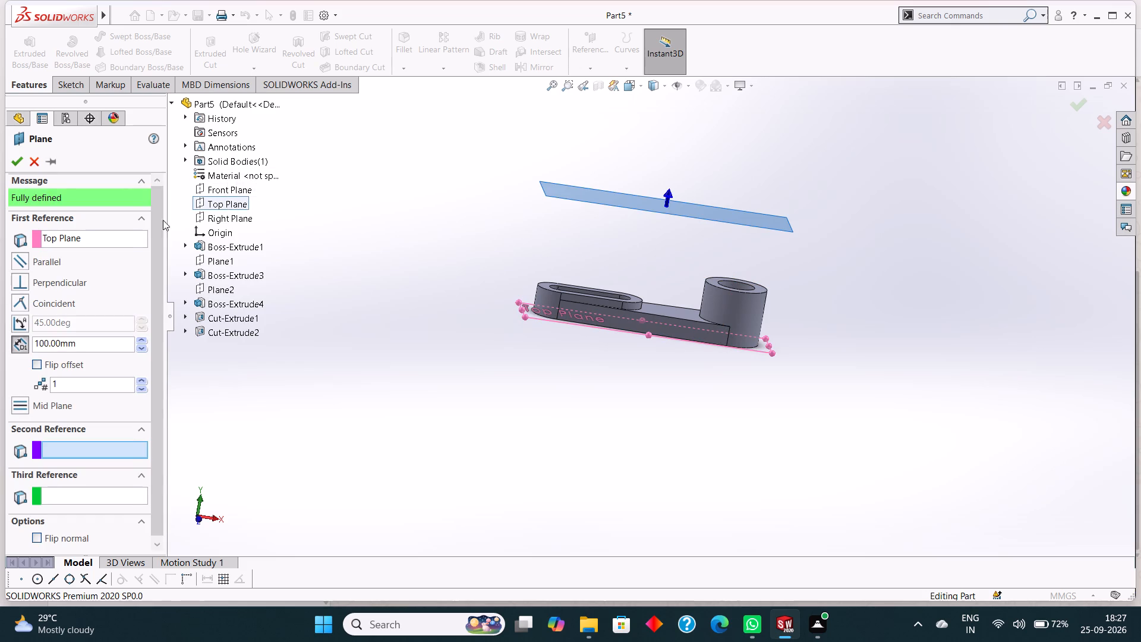
pyautogui.moveTo(97, 341); pyautogui.dragTo(23, 340)
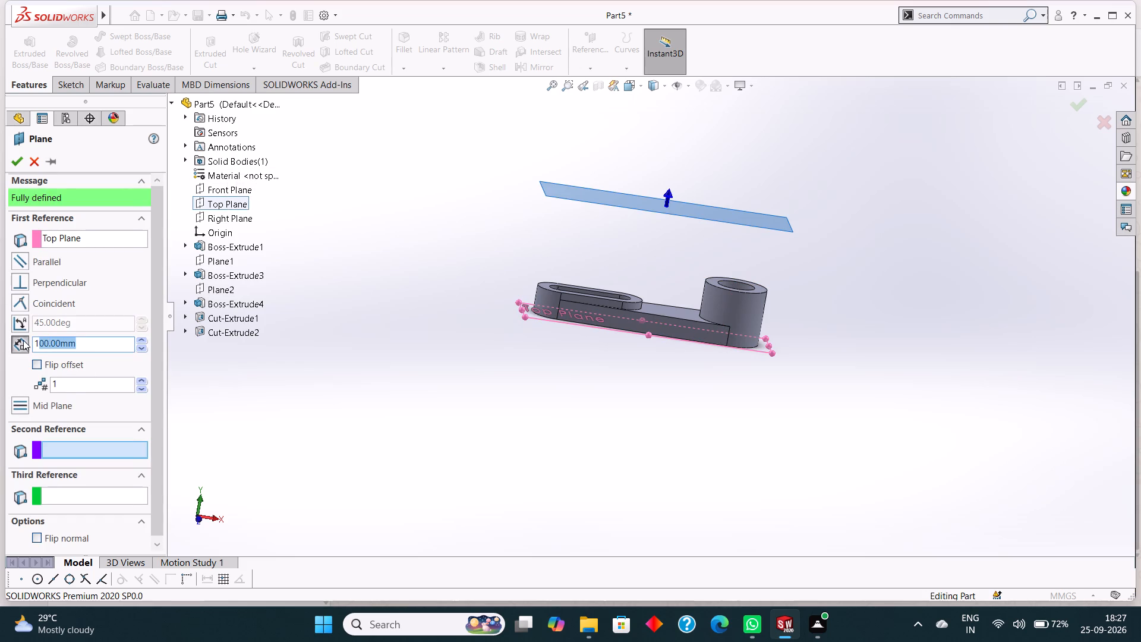
pyautogui.write('22.5')
pyautogui.press('Return')
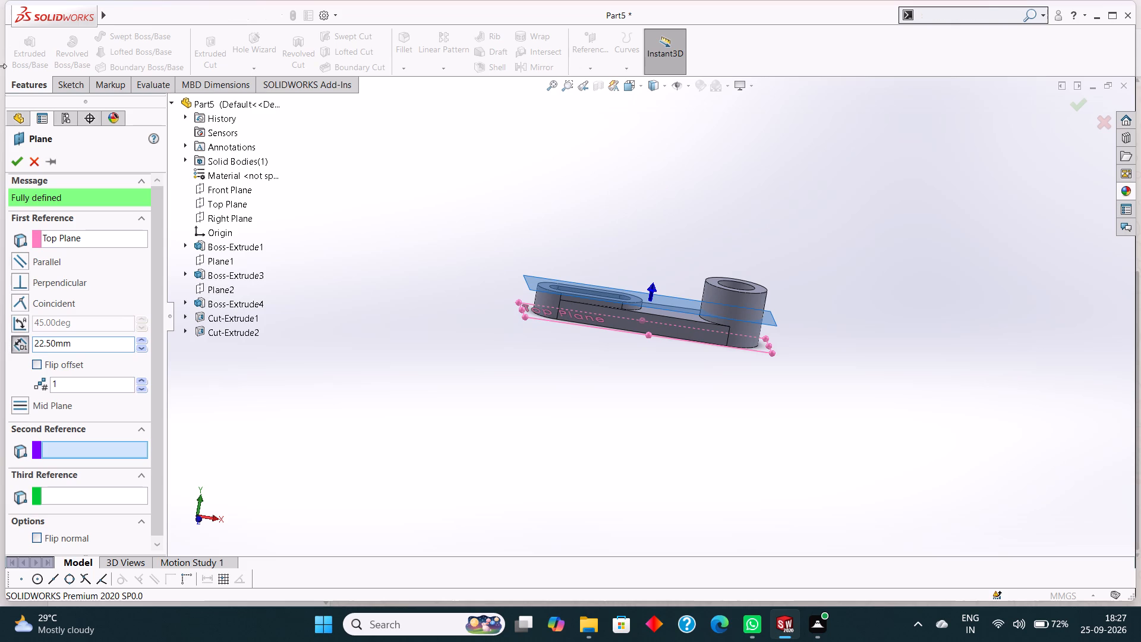
pyautogui.click(18, 164)
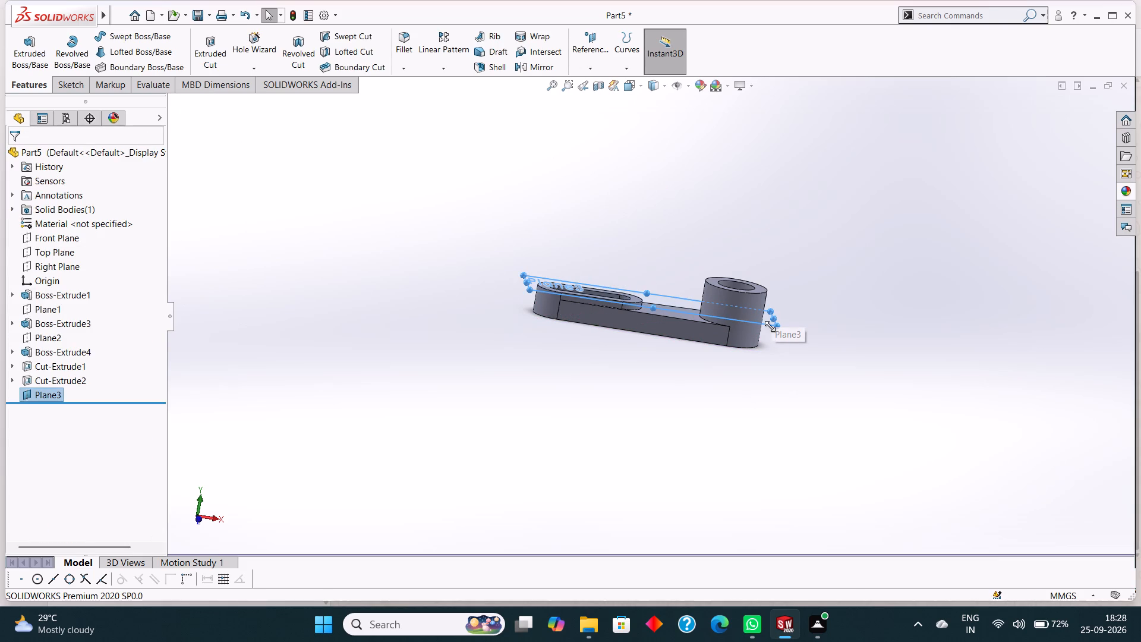
# Inspect the new offset plane normal to its face and at an angle, relative to the cylinder and slotted boss.
pyautogui.click(770, 326)
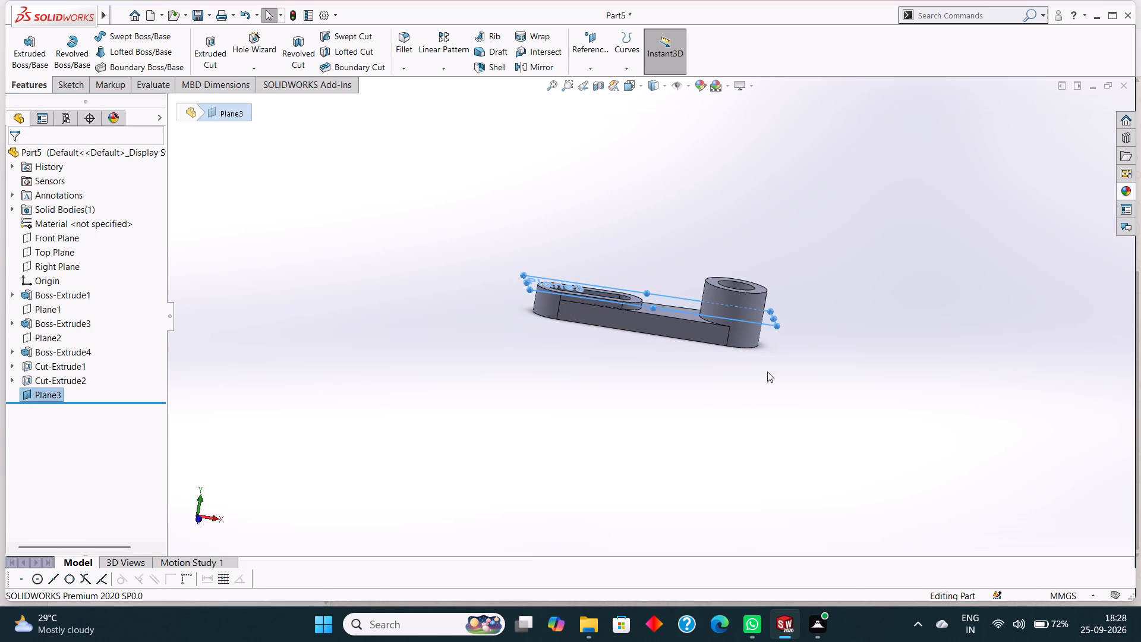
pyautogui.hotkey('ctrl', '8')
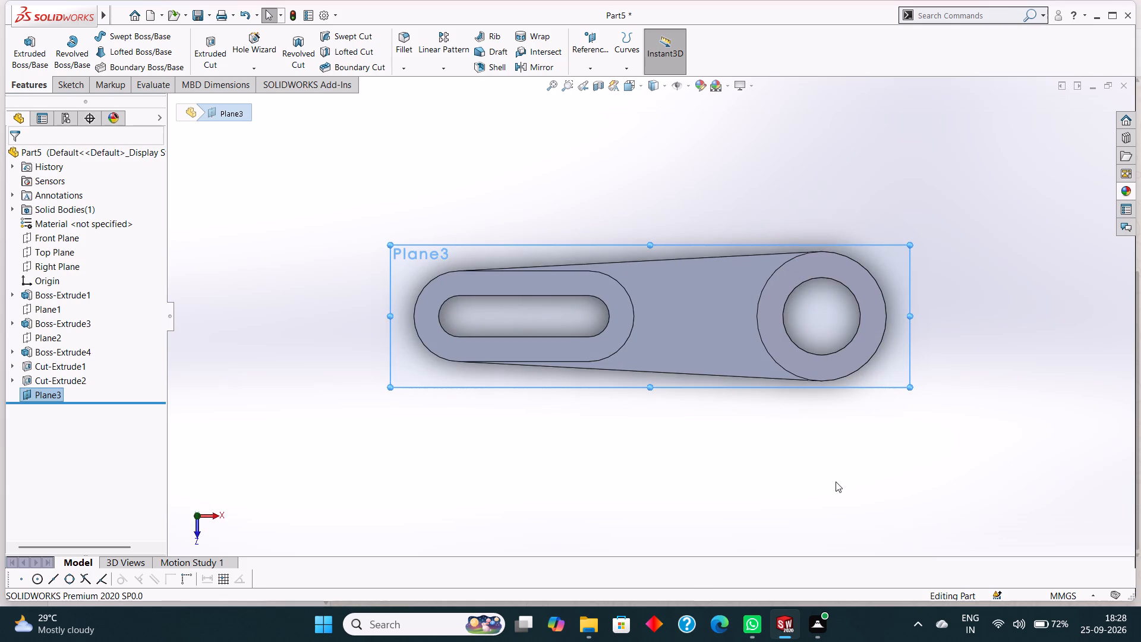
pyautogui.moveTo(902, 467); pyautogui.dragTo(893, 354, button='middle')
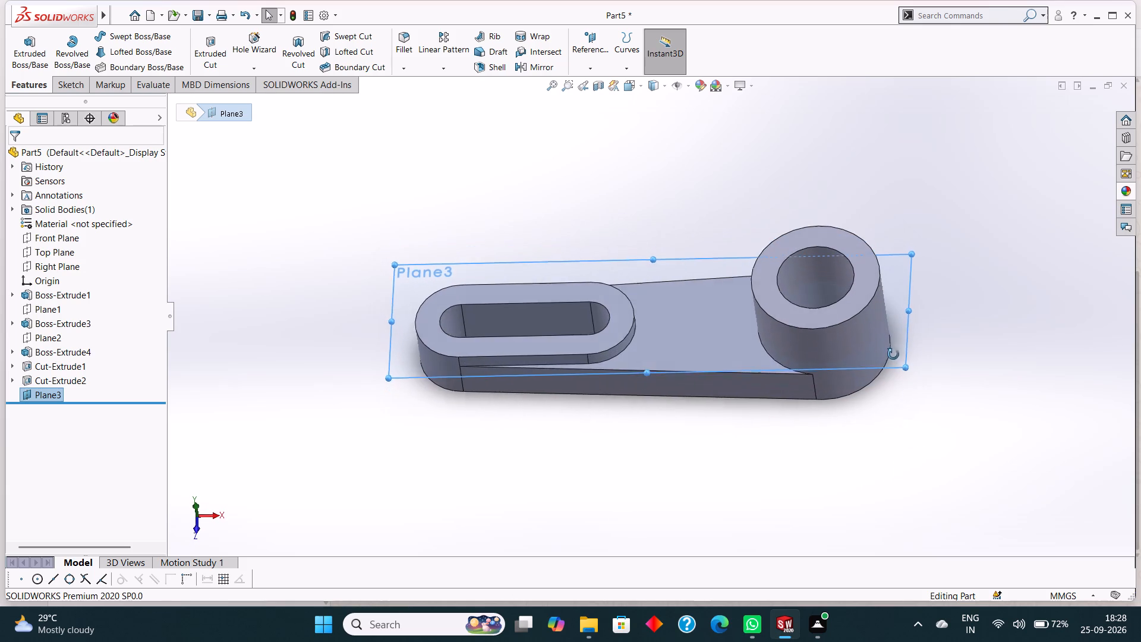
pyautogui.moveTo(893, 354); pyautogui.dragTo(893, 335, button='middle')
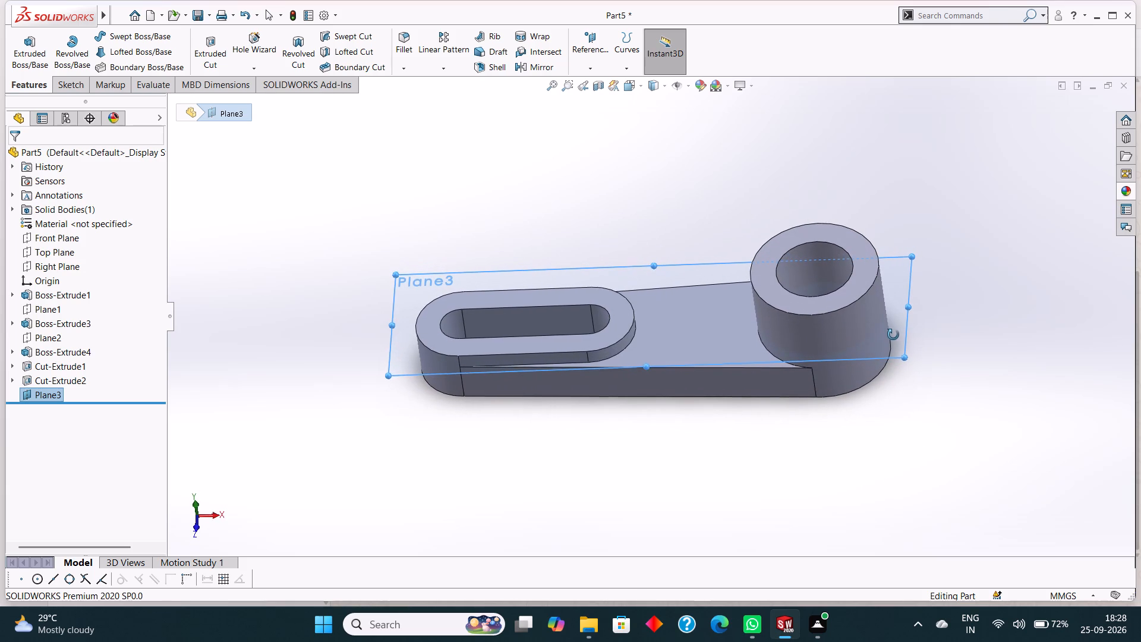
pyautogui.moveTo(893, 335); pyautogui.dragTo(900, 323, button='middle')
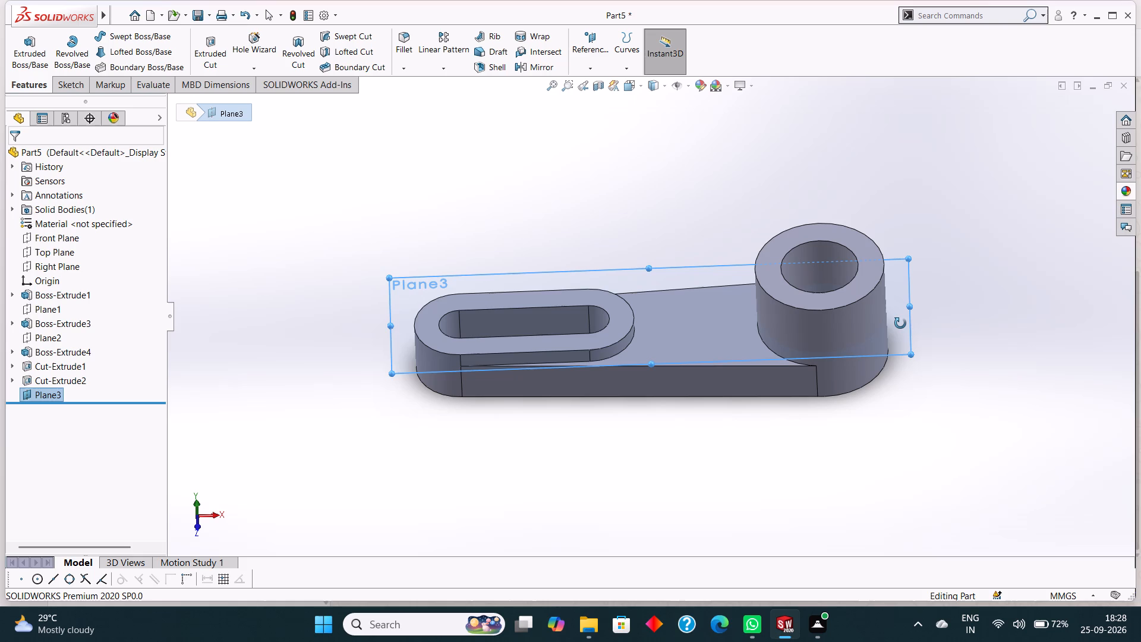
pyautogui.moveTo(900, 323); pyautogui.dragTo(900, 323, button='middle')
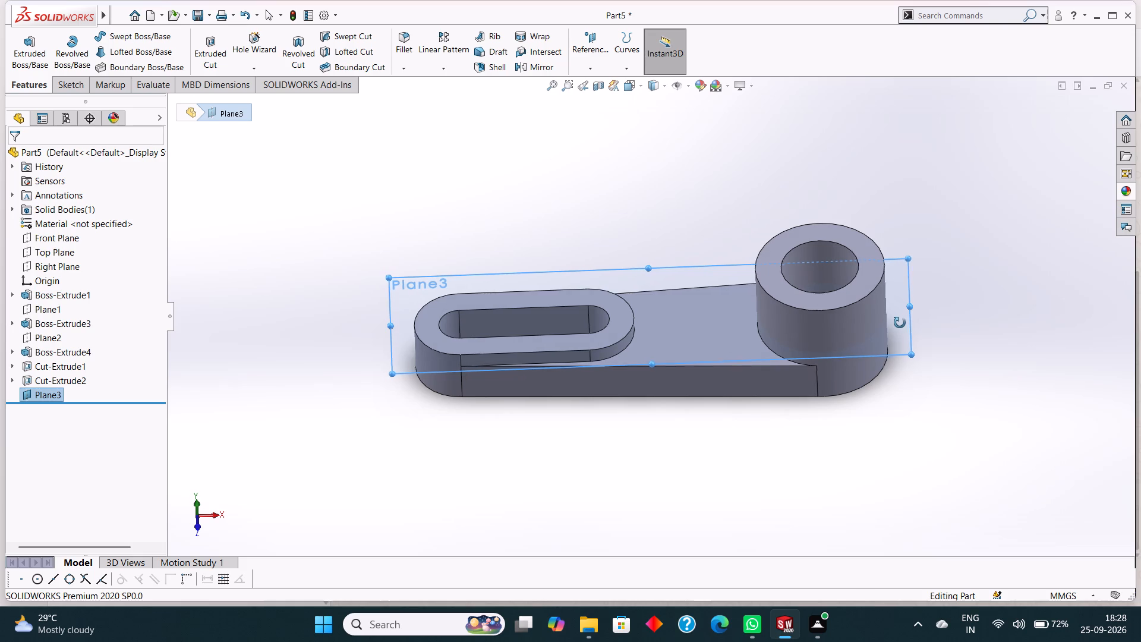
pyautogui.moveTo(900, 323); pyautogui.dragTo(908, 327, button='middle')
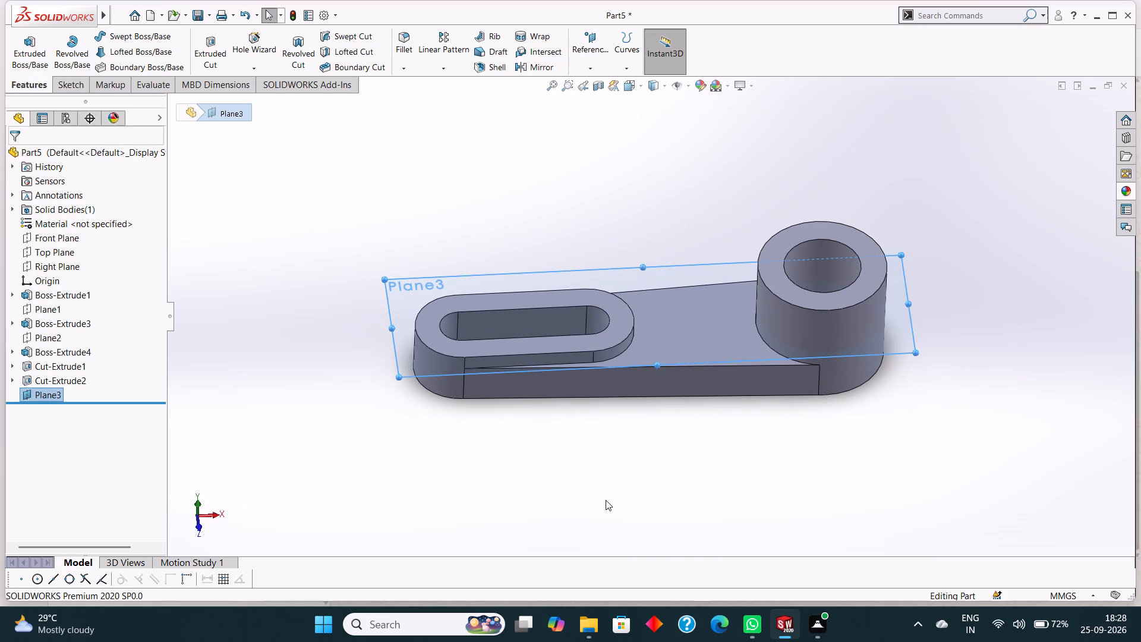
# Undo the reference plane offset 22.5 mm from the Top Plane.
pyautogui.press('Escape')
pyautogui.hotkey('ctrl', 'z')
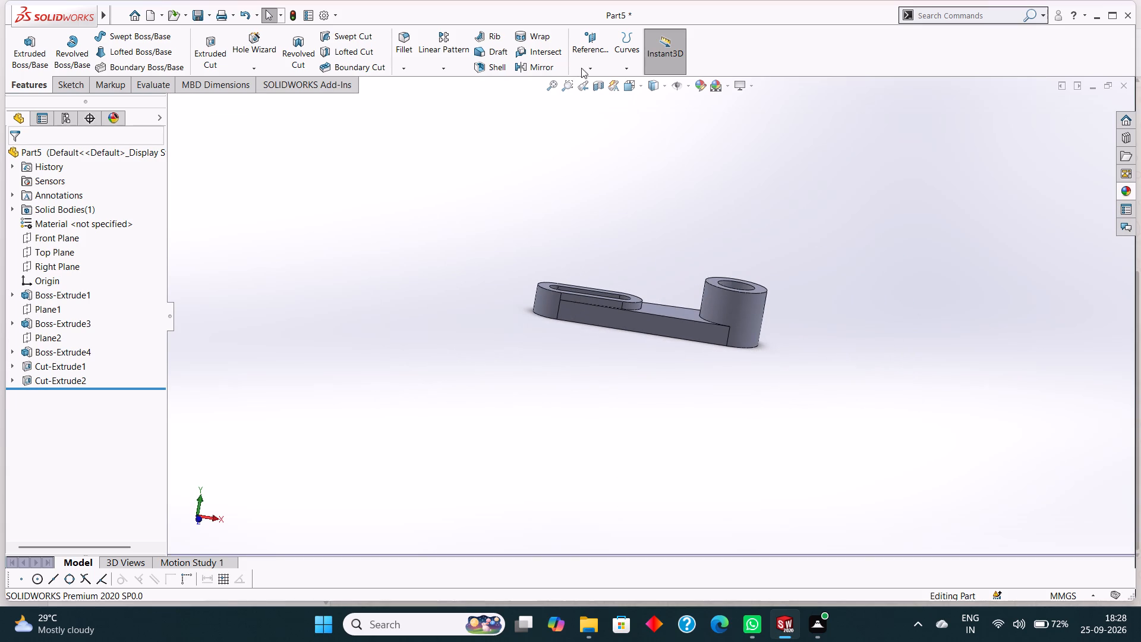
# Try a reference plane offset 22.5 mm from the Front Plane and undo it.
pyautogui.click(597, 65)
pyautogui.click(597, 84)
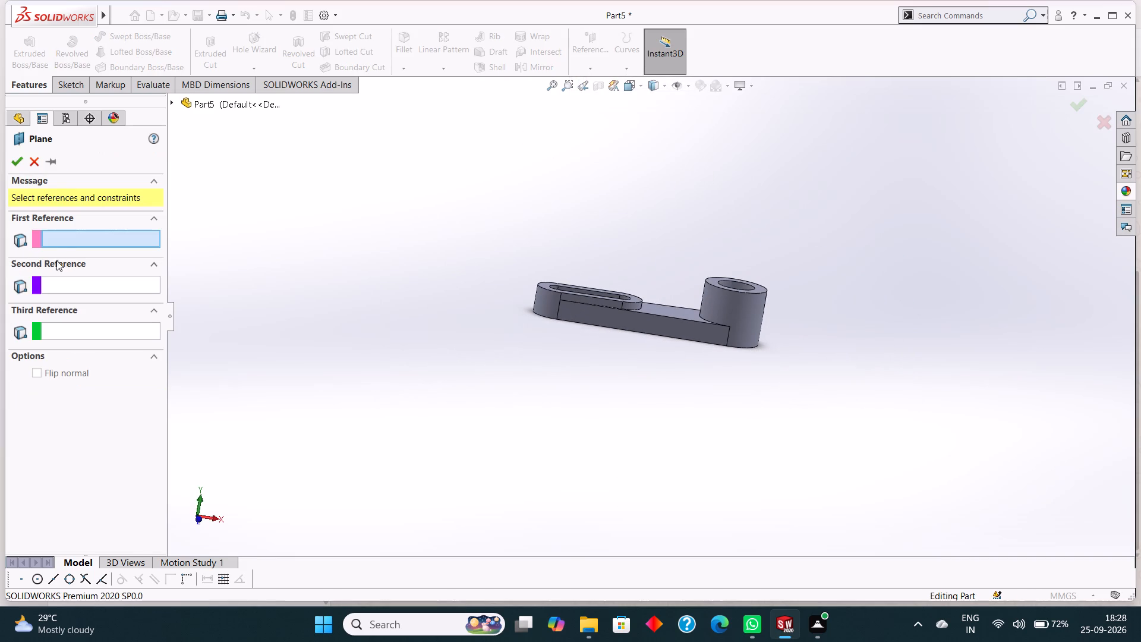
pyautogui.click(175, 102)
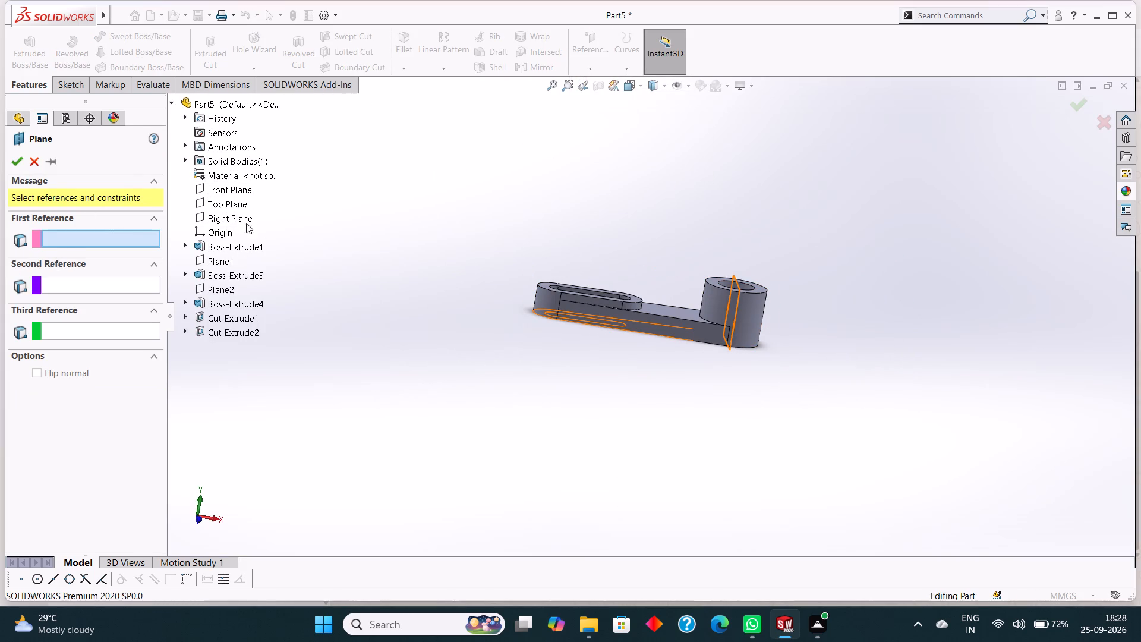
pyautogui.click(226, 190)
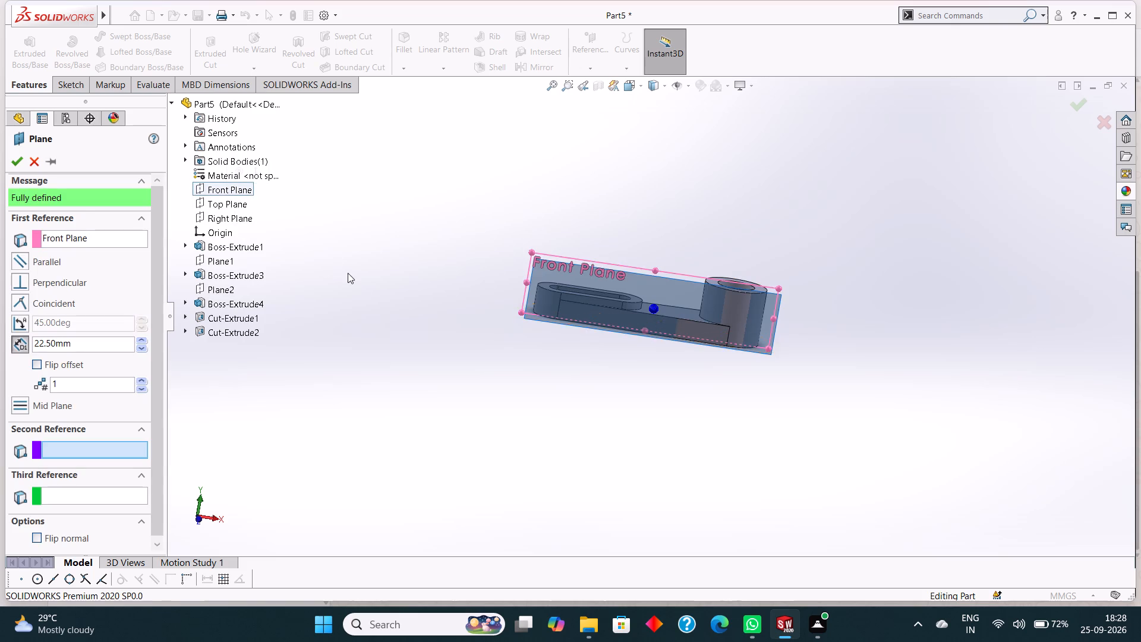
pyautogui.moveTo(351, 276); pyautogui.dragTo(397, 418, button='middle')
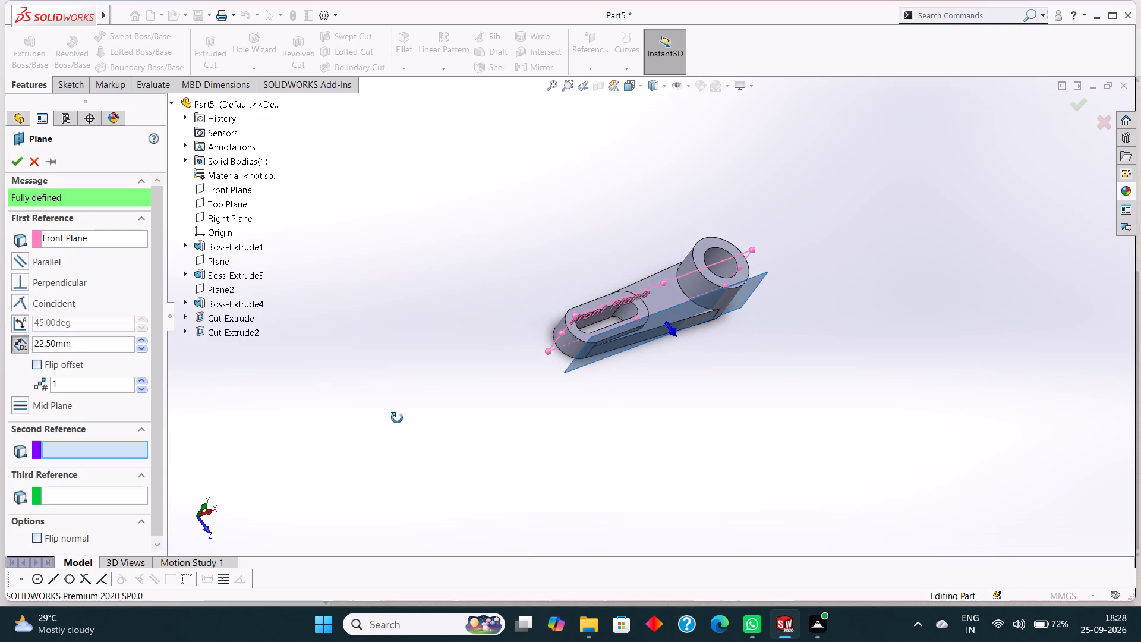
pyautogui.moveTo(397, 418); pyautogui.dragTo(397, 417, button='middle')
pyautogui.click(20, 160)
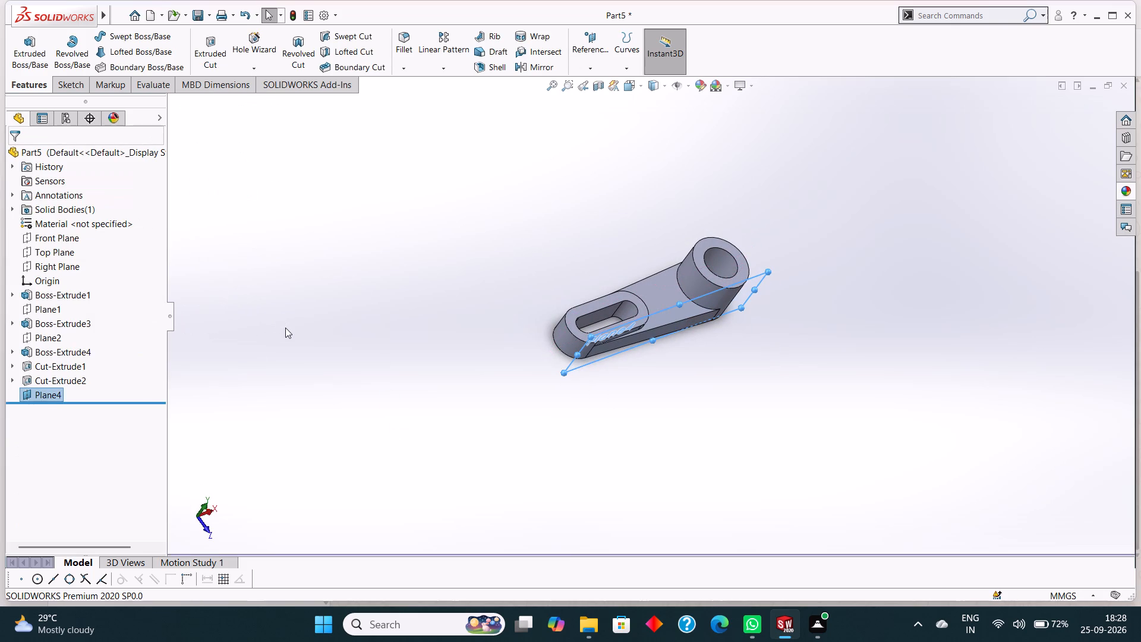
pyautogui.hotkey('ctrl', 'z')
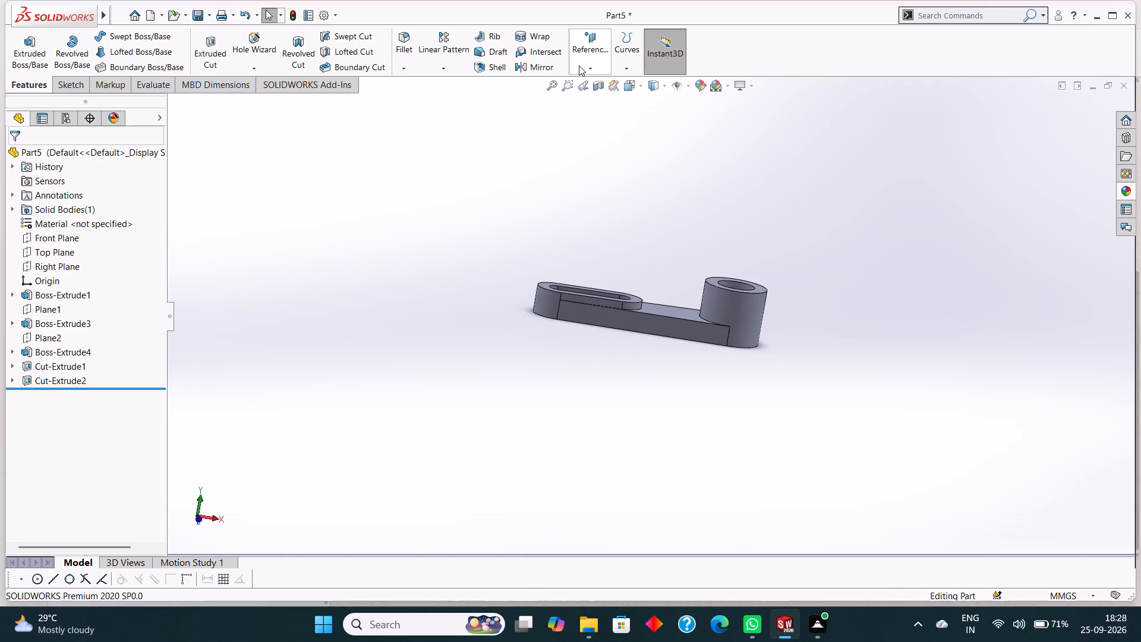
# Create a reference plane from the Front Plane with an offset distance of 0 mm.
pyautogui.click(585, 67)
pyautogui.click(588, 83)
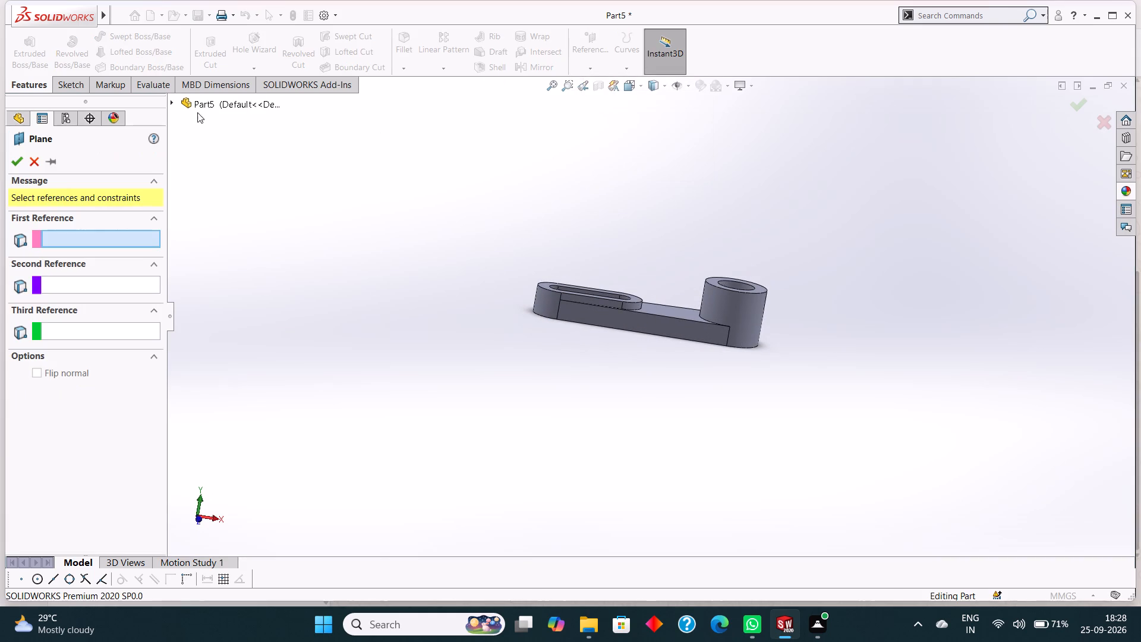
pyautogui.click(176, 99)
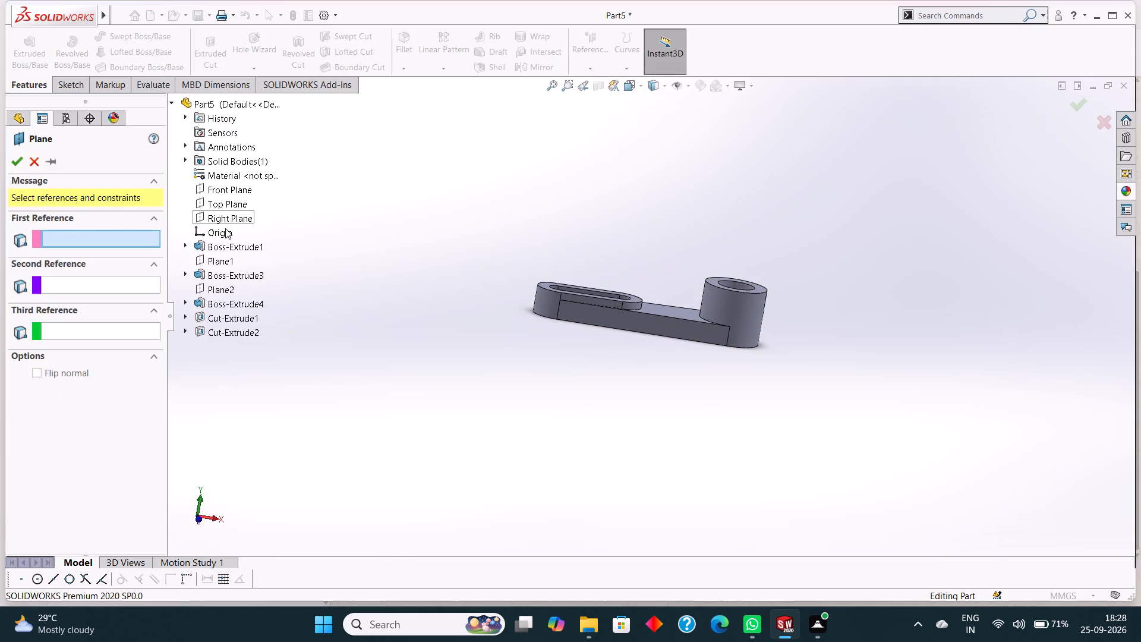
pyautogui.click(229, 193)
pyautogui.scroll(-1, 324, 227)
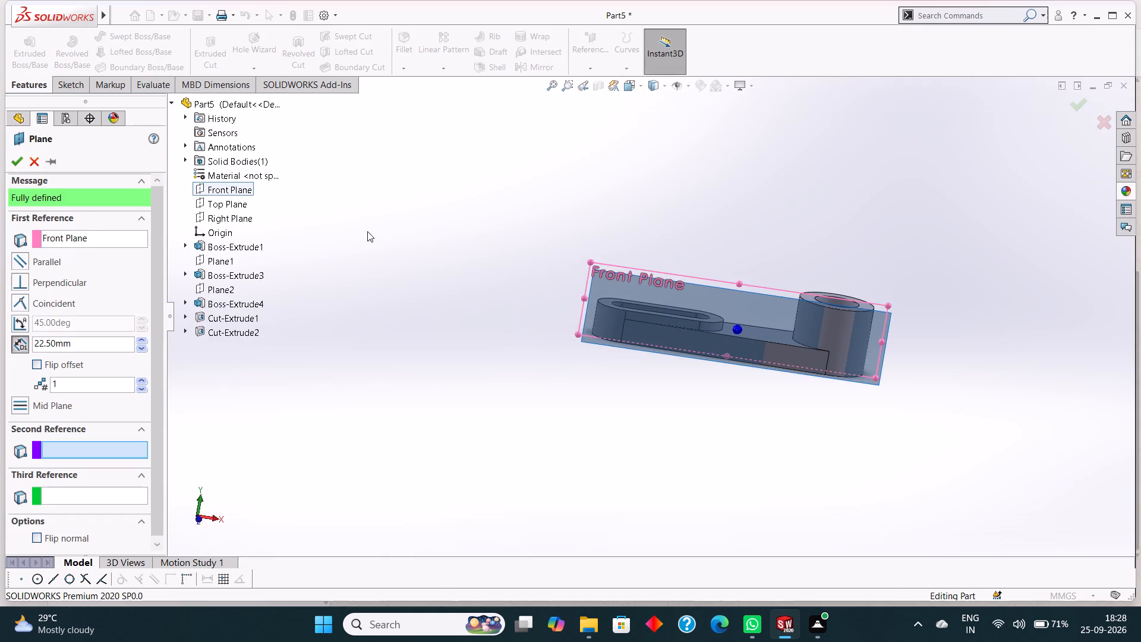
pyautogui.moveTo(368, 232); pyautogui.dragTo(398, 350, button='middle')
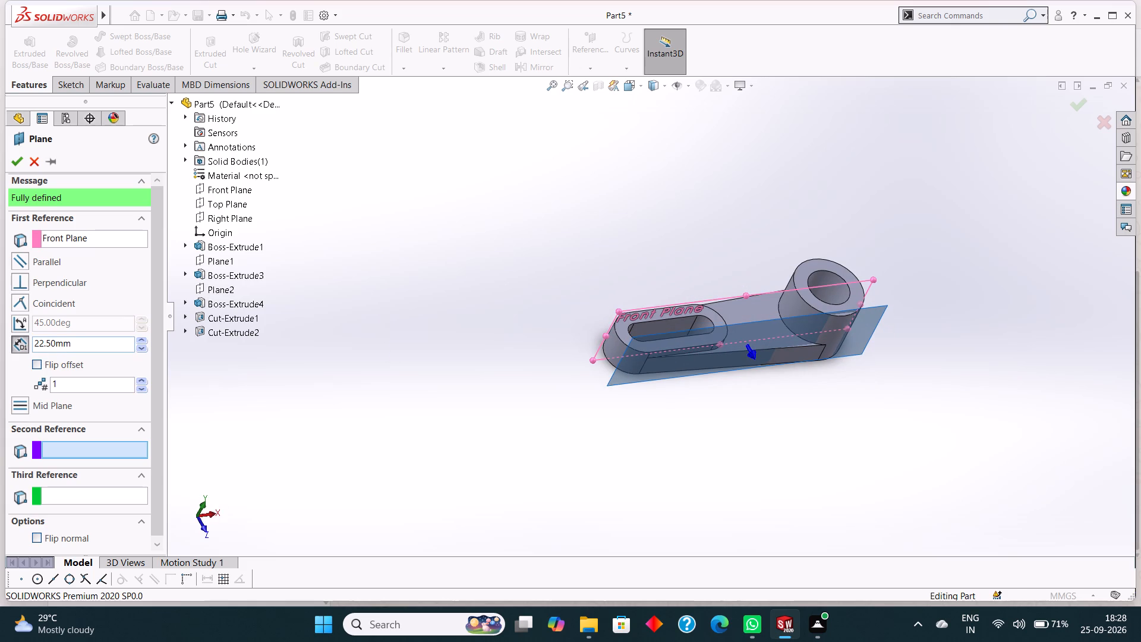
pyautogui.moveTo(102, 345); pyautogui.dragTo(20, 333)
pyautogui.press('0')
pyautogui.press('Return')
pyautogui.click(19, 157)
# Examine the new plane normal to its face and from several angles, relative to the cylinder and slotted boss.
pyautogui.scroll(-3, 1079, 320)
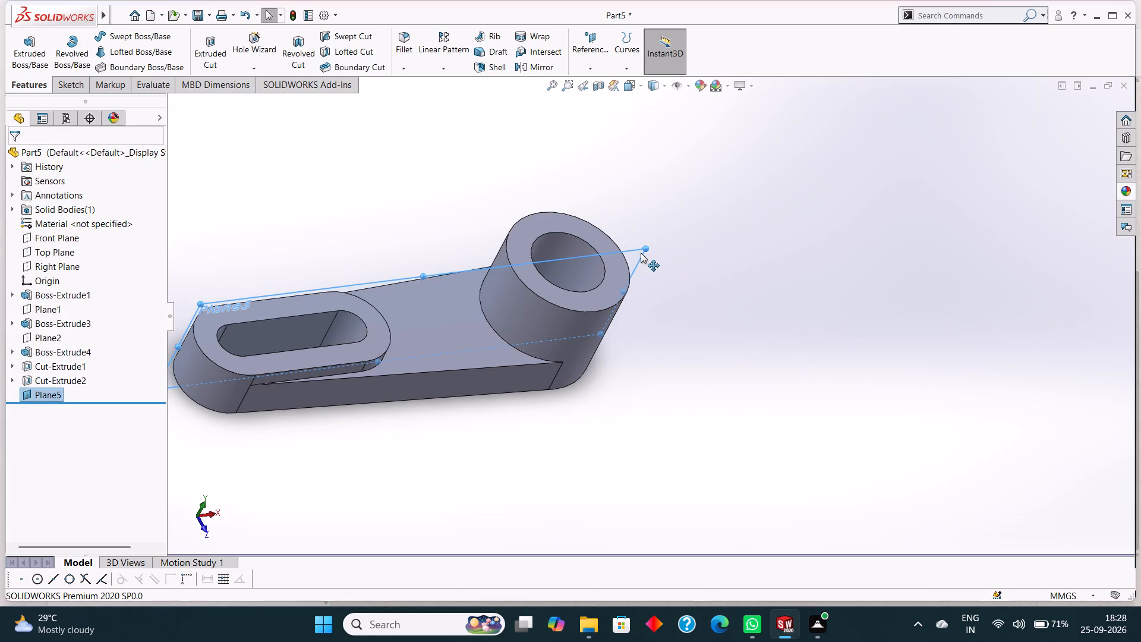
pyautogui.click(634, 248)
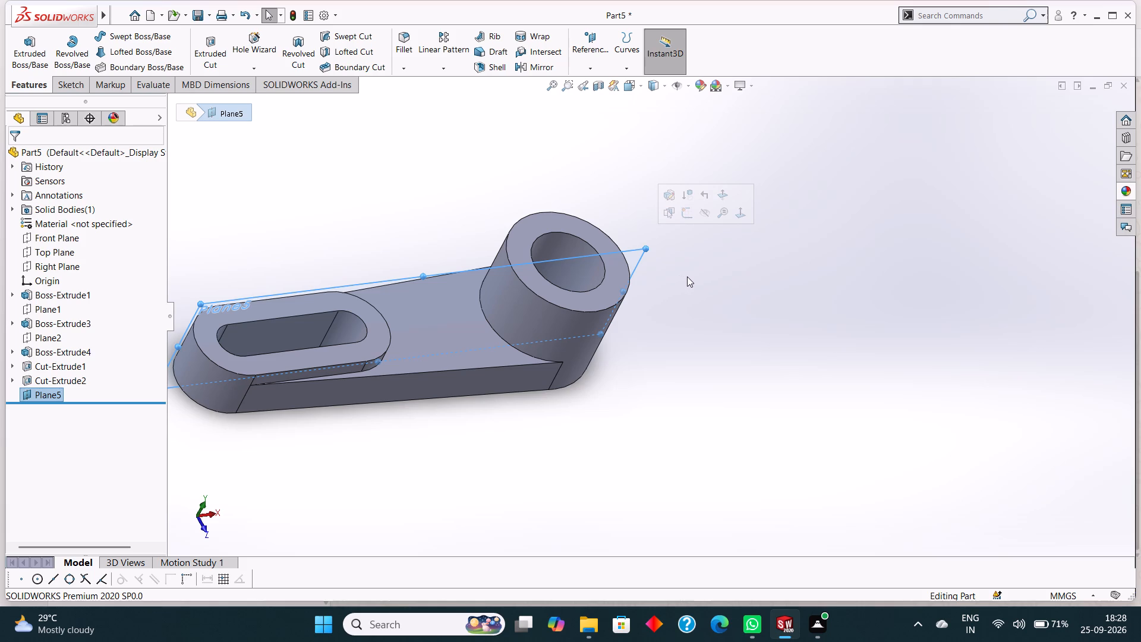
pyautogui.hotkey('ctrl', '8')
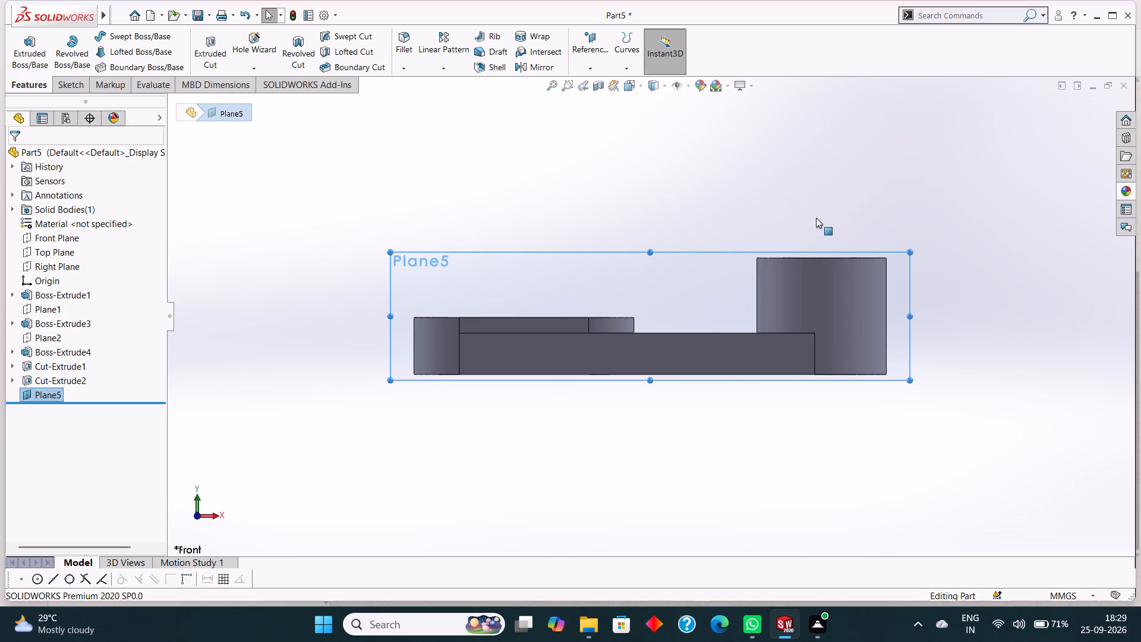
pyautogui.moveTo(966, 283); pyautogui.dragTo(987, 328, button='middle')
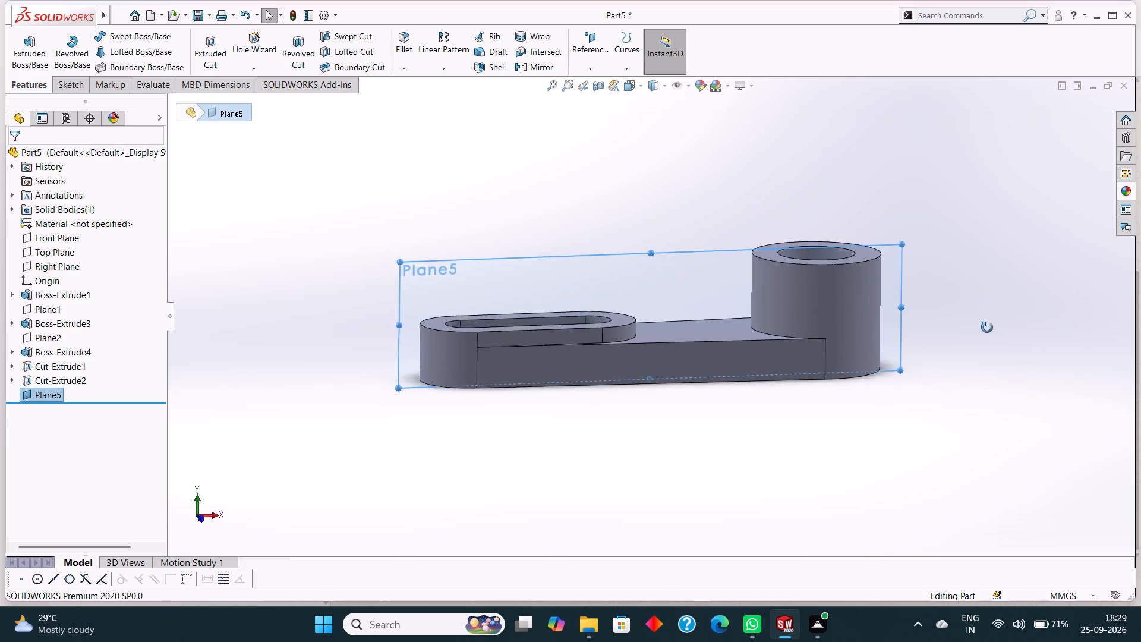
pyautogui.moveTo(987, 328); pyautogui.dragTo(969, 332, button='middle')
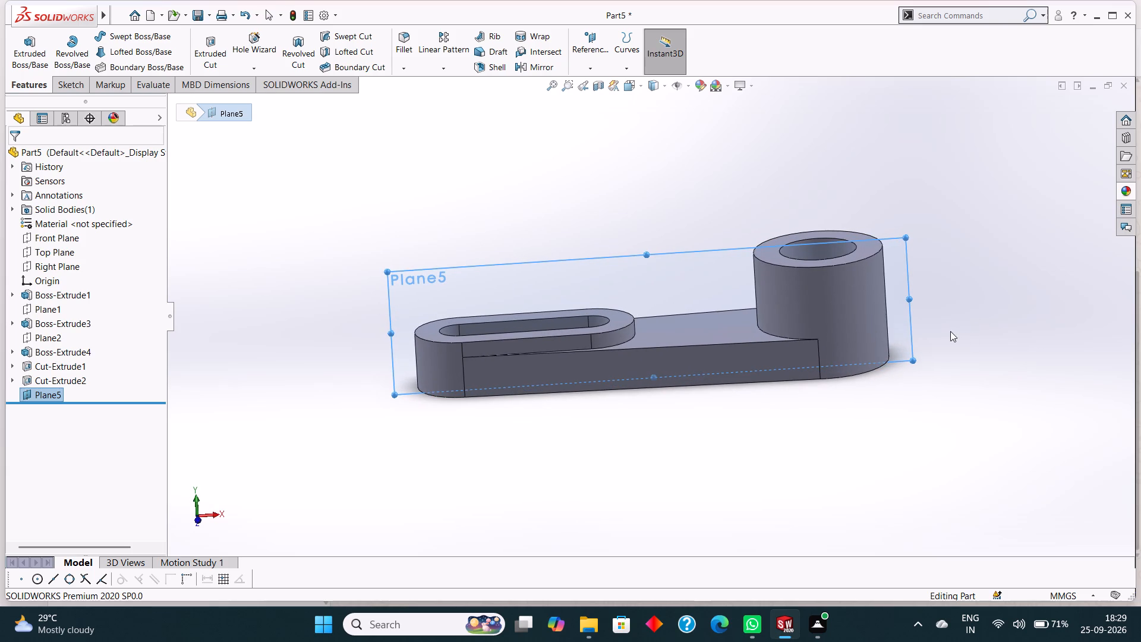
pyautogui.moveTo(953, 331); pyautogui.dragTo(949, 436, button='middle')
pyautogui.scroll(1, 947, 423)
pyautogui.moveTo(952, 420); pyautogui.dragTo(967, 379, button='middle')
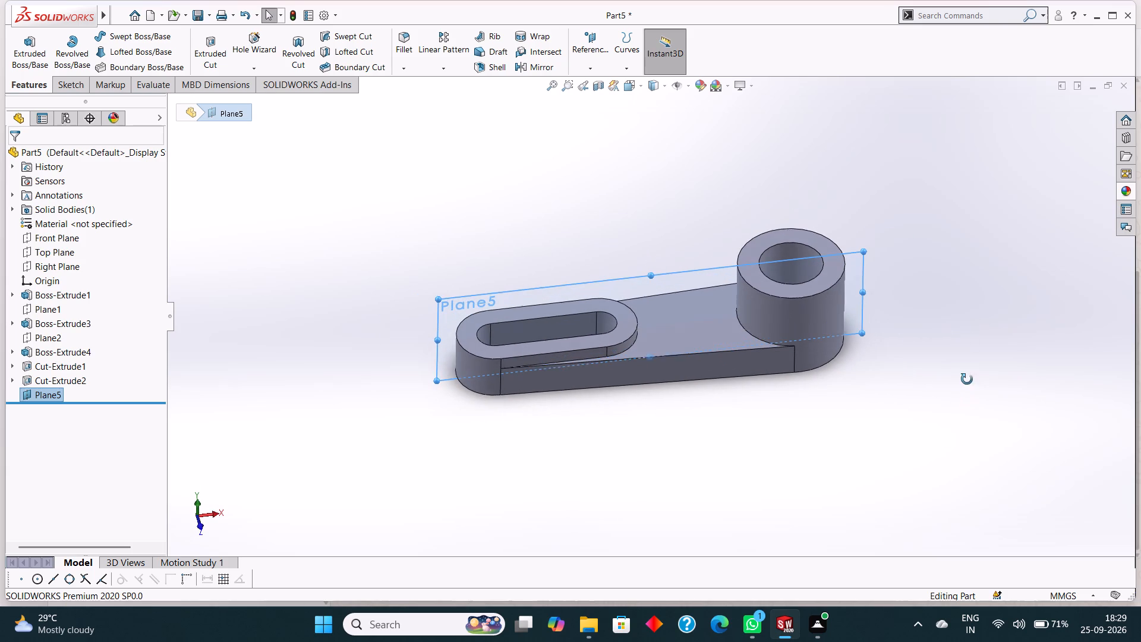
pyautogui.moveTo(967, 379); pyautogui.dragTo(968, 382, button='middle')
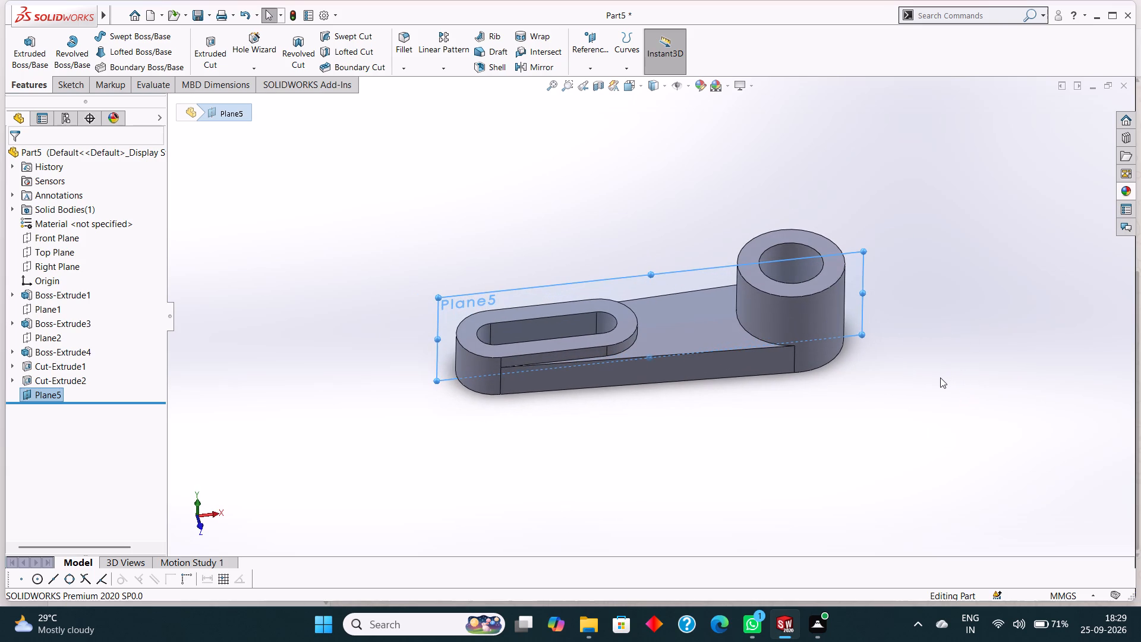
pyautogui.moveTo(957, 251); pyautogui.dragTo(958, 407, button='middle')
# Start a sketch on the hollow cylinder's top ring face, viewed normal to it.
pyautogui.click(748, 221)
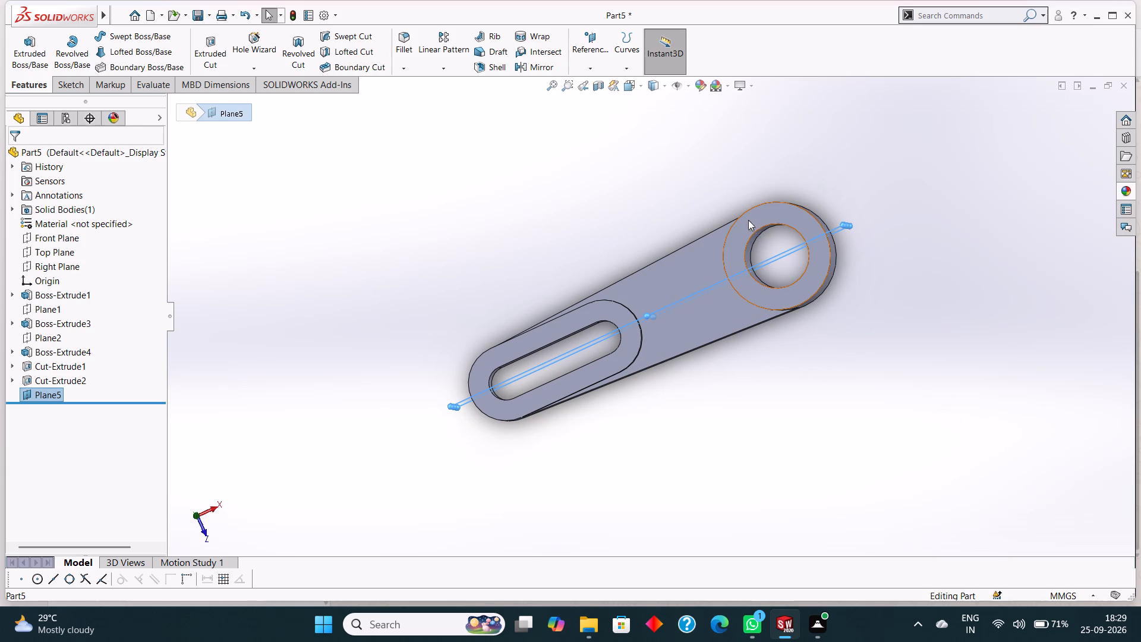
pyautogui.hotkey('ctrl', '8')
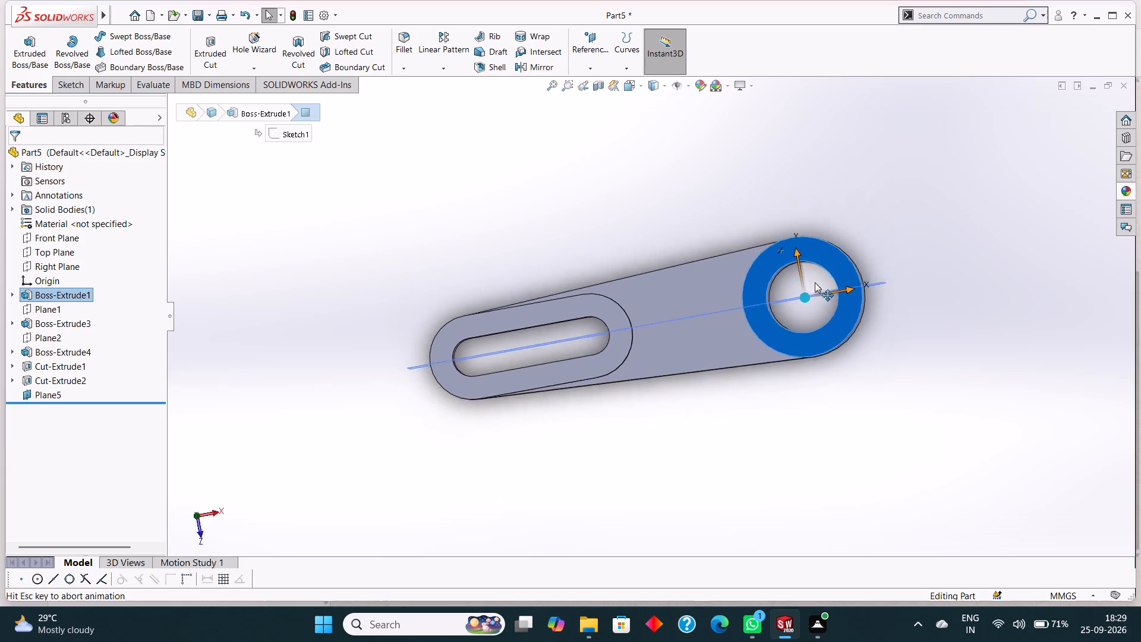
pyautogui.rightClick(834, 282)
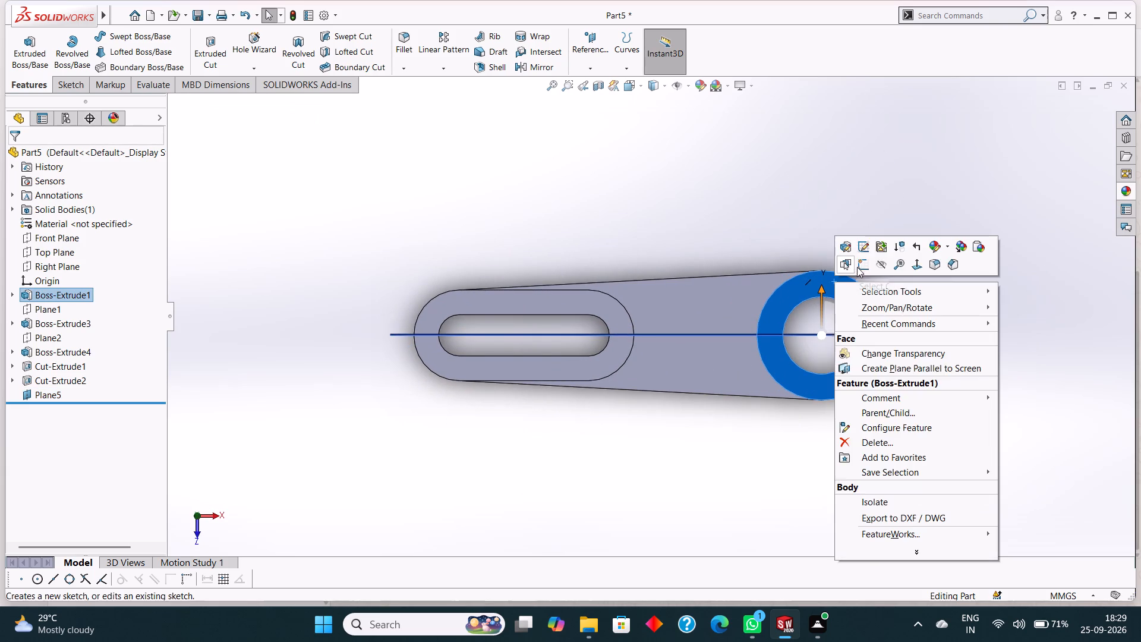
pyautogui.click(861, 263)
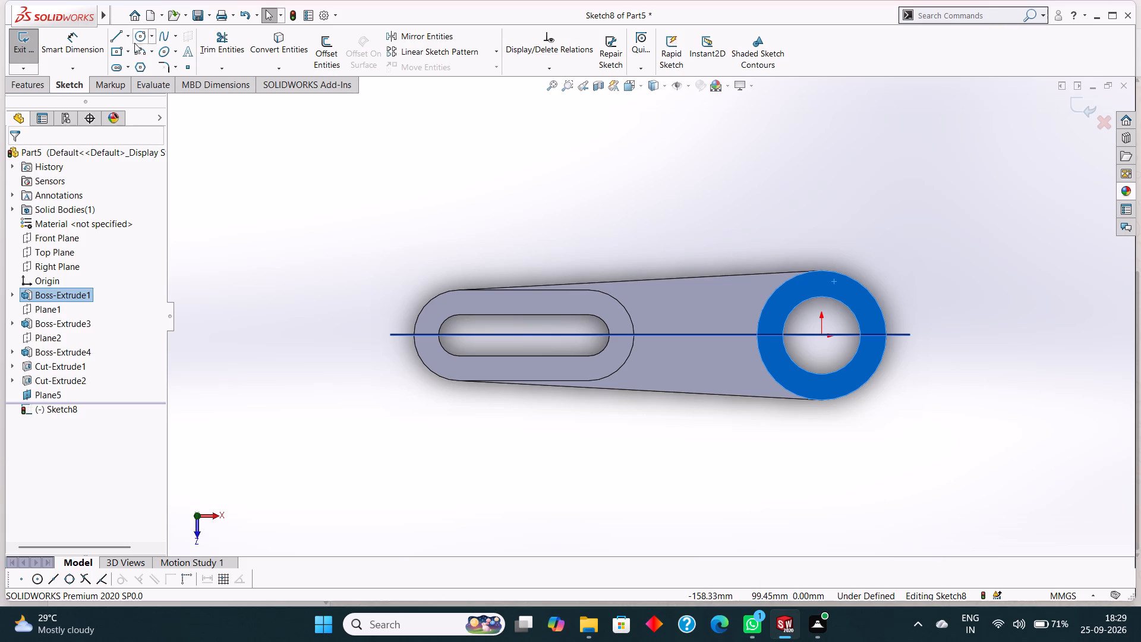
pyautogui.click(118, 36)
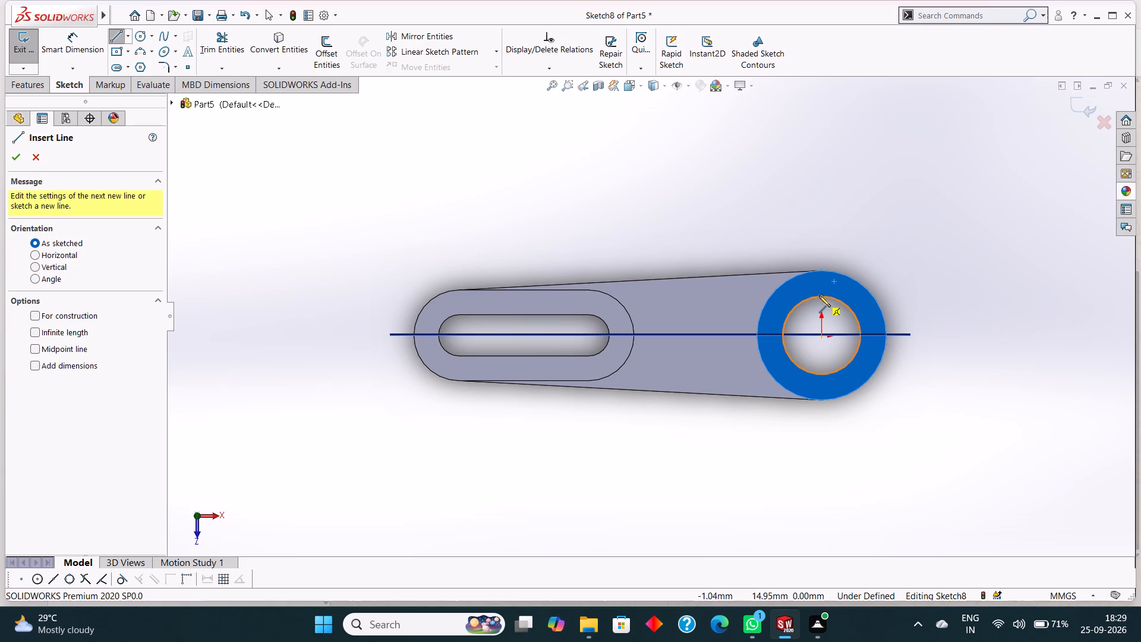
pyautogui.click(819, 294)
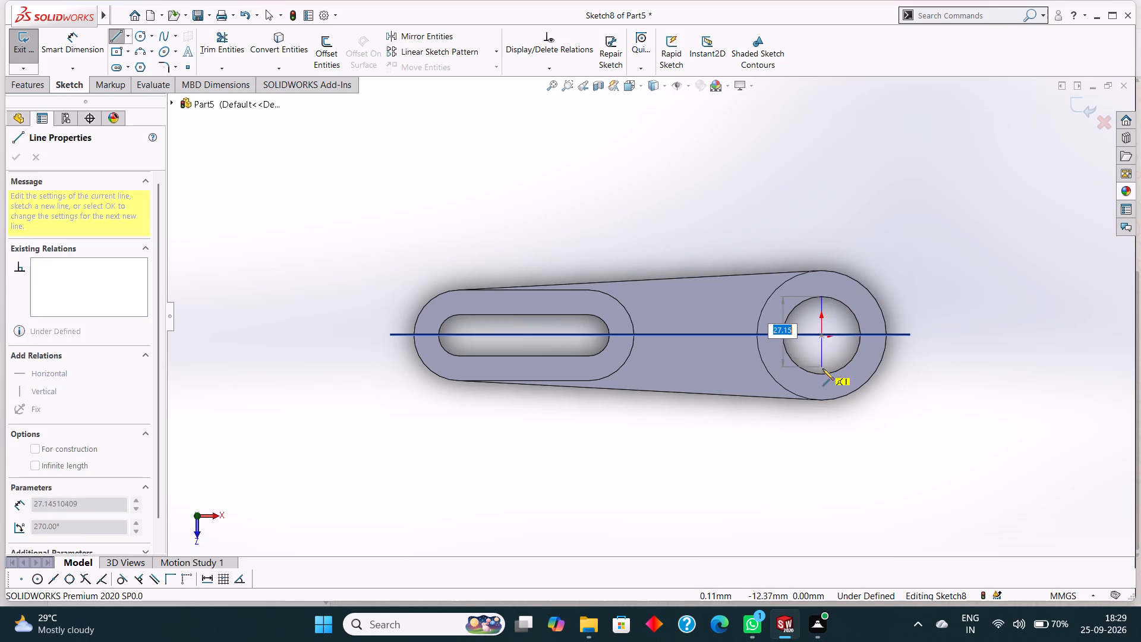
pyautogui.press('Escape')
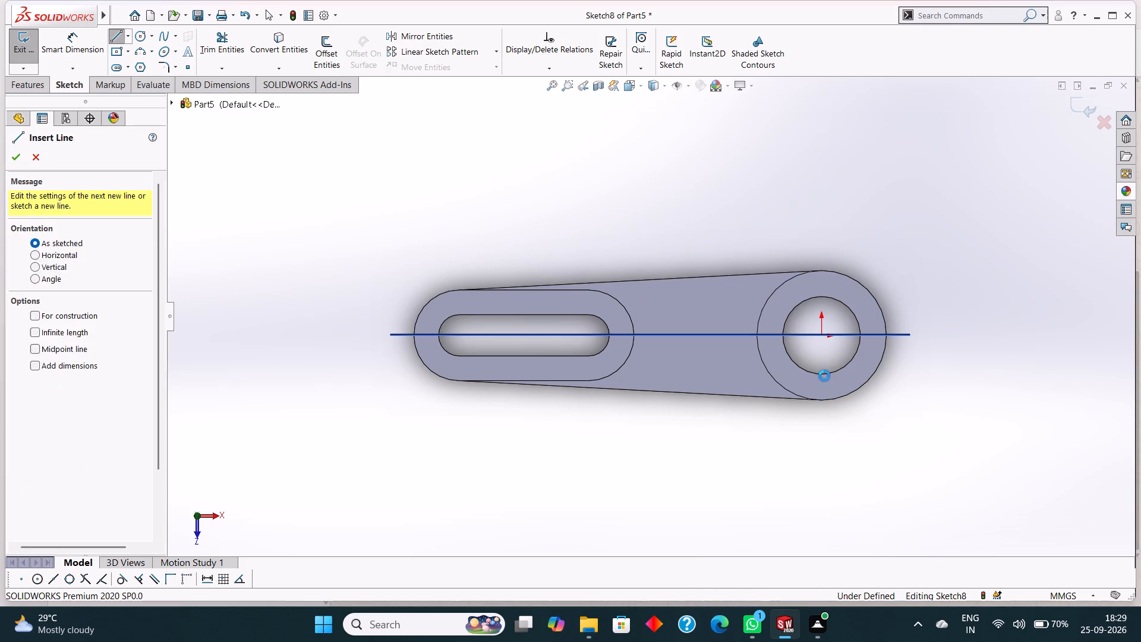
# Sketch a vertical centerline across the cylinder's bore, from the top to the bottom quadrant of its edge.
pyautogui.click(130, 36)
pyautogui.click(145, 67)
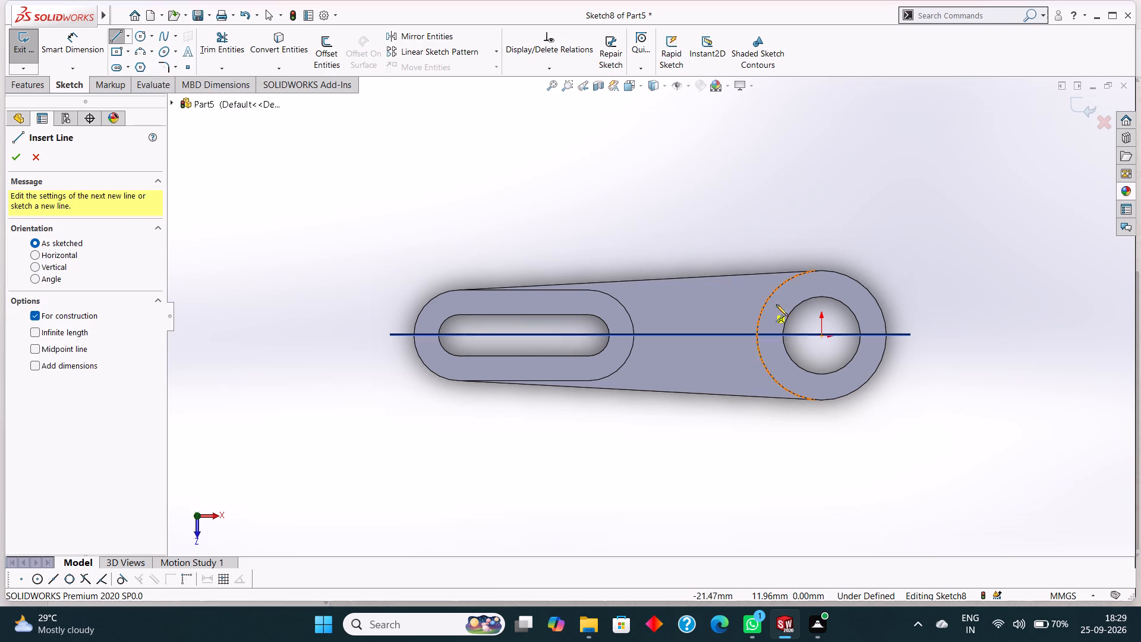
pyautogui.click(820, 295)
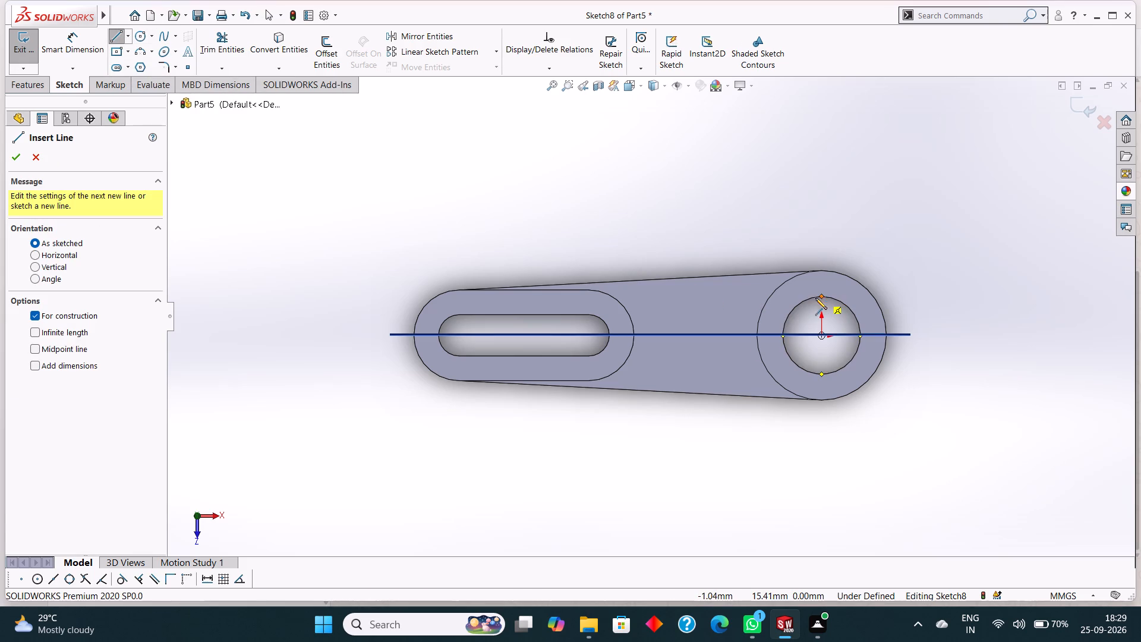
pyautogui.click(820, 376)
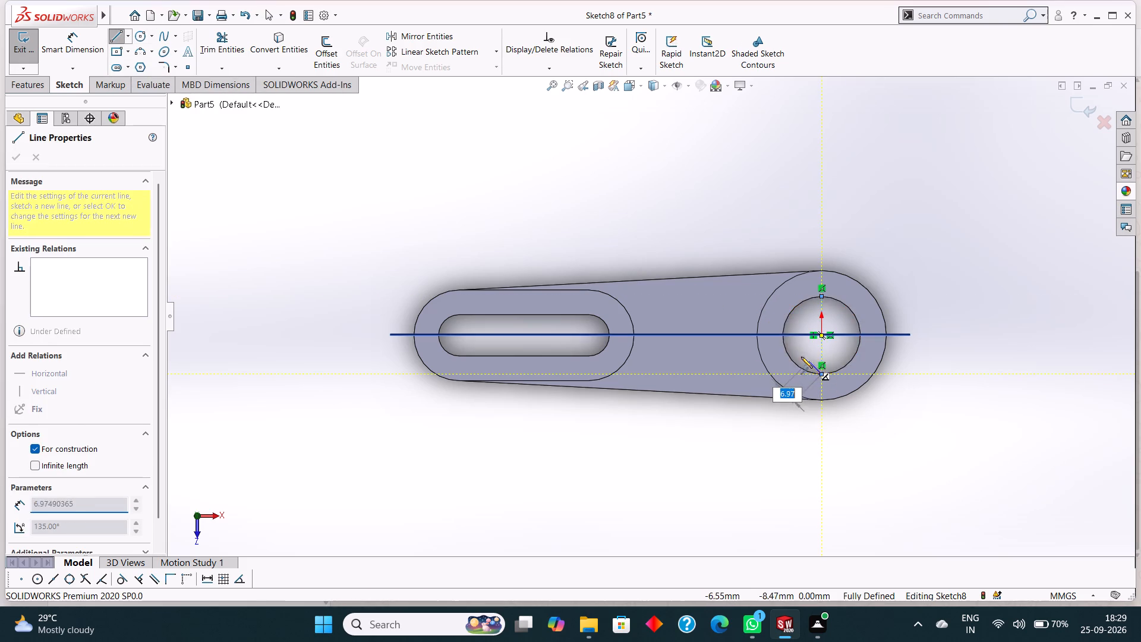
pyautogui.rightClick(749, 460)
pyautogui.click(786, 471)
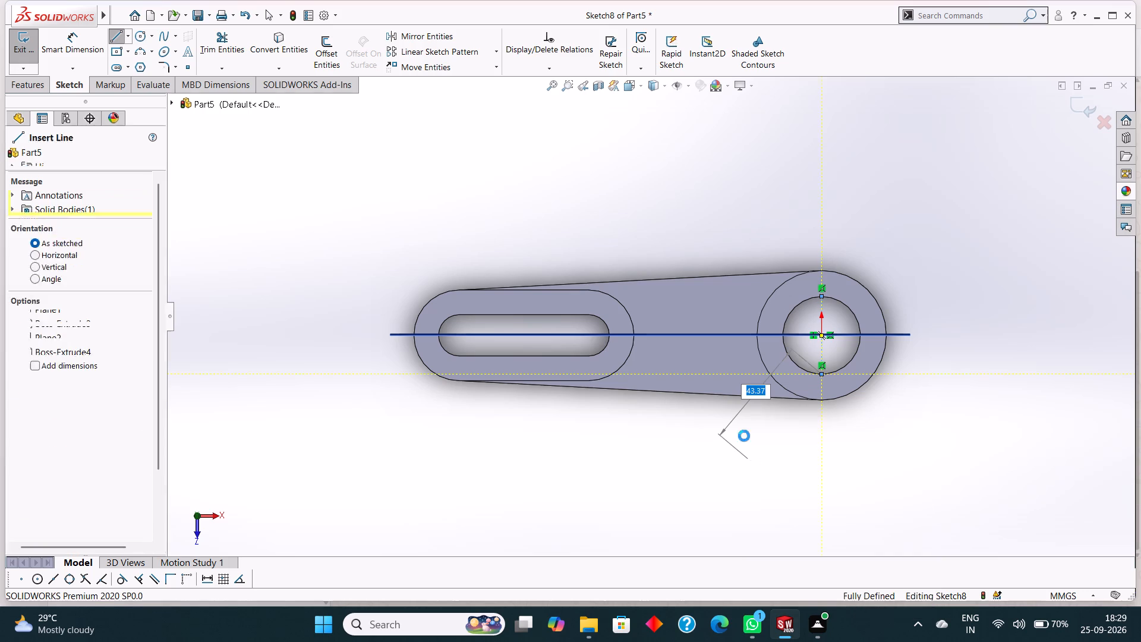
# Sketch a horizontal centerline about 30 mm long across the cylinder's bore between its side quadrants, and exit the sketch.
pyautogui.click(127, 39)
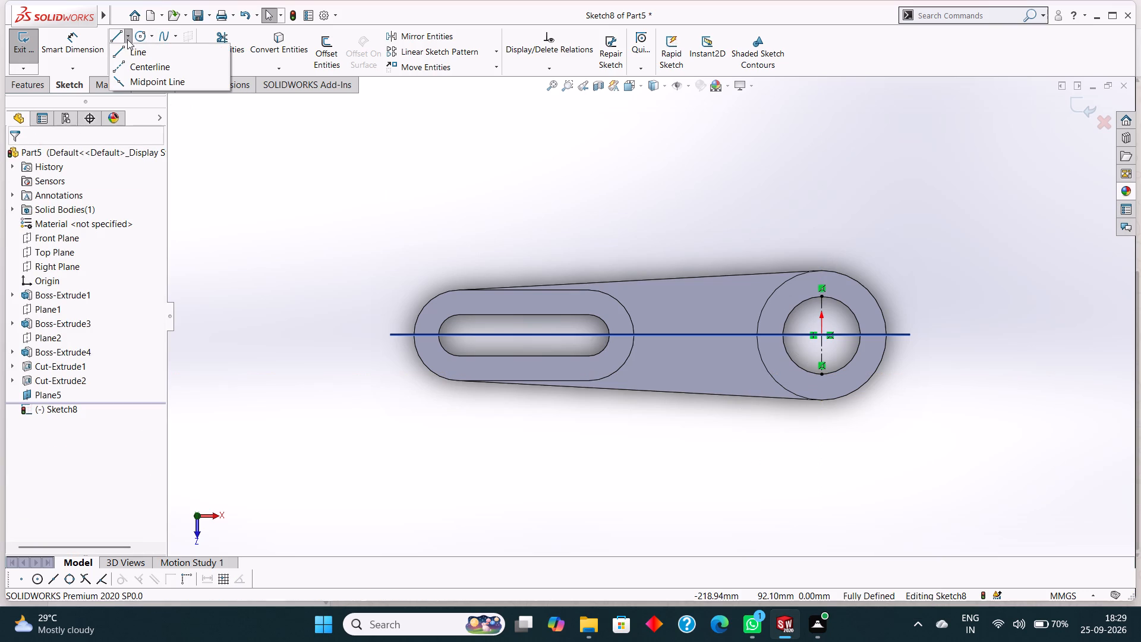
pyautogui.click(134, 70)
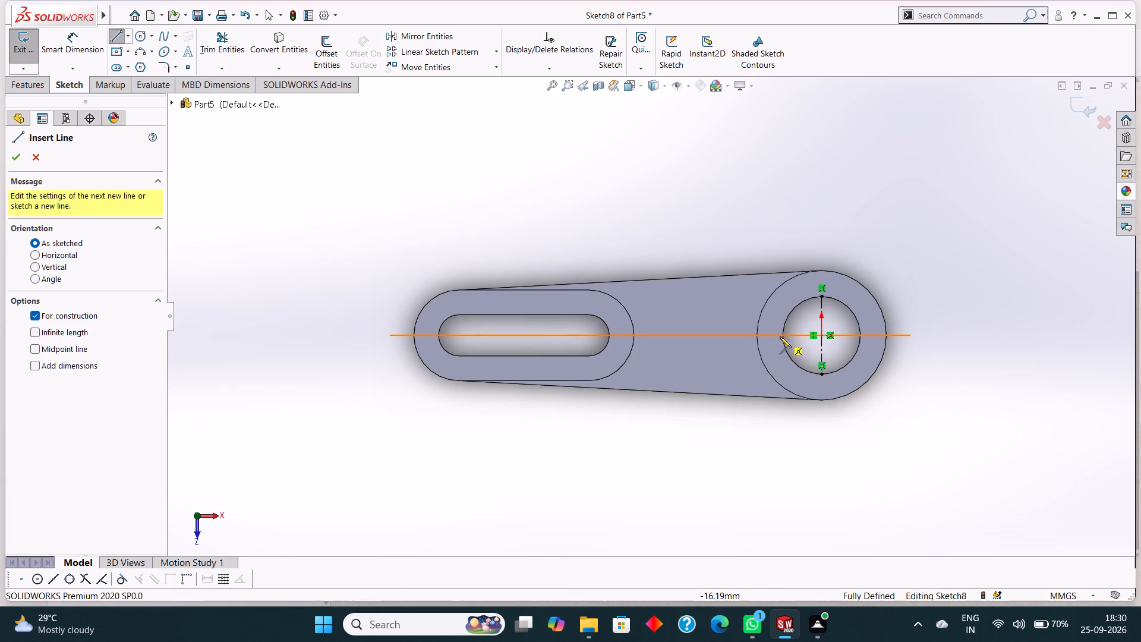
pyautogui.click(861, 335)
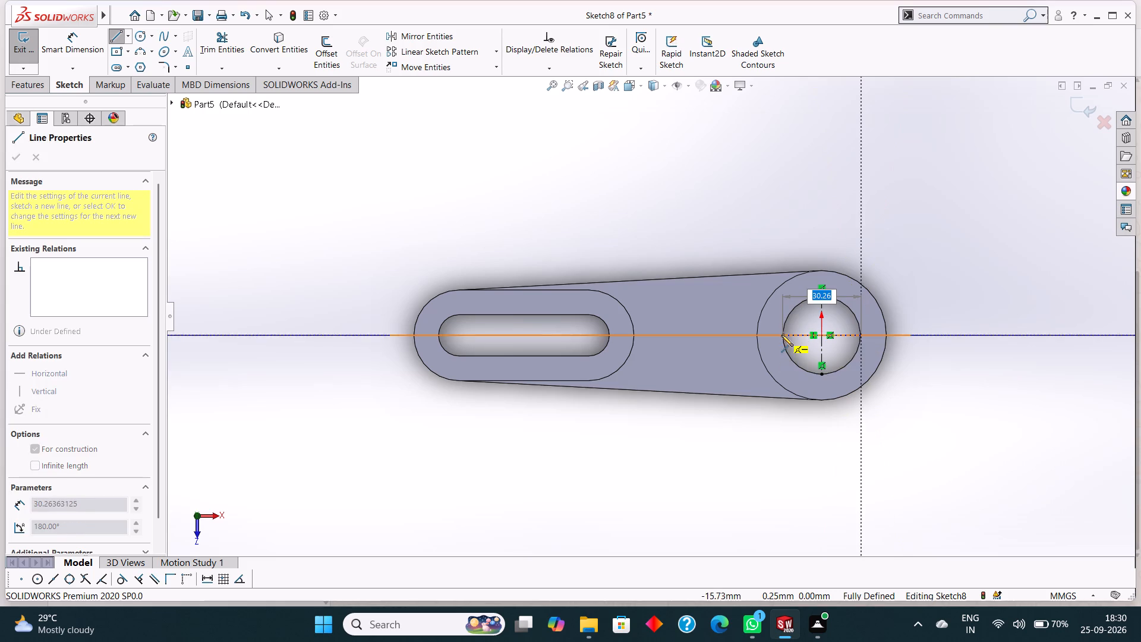
pyautogui.click(783, 333)
pyautogui.rightClick(757, 476)
pyautogui.click(783, 479)
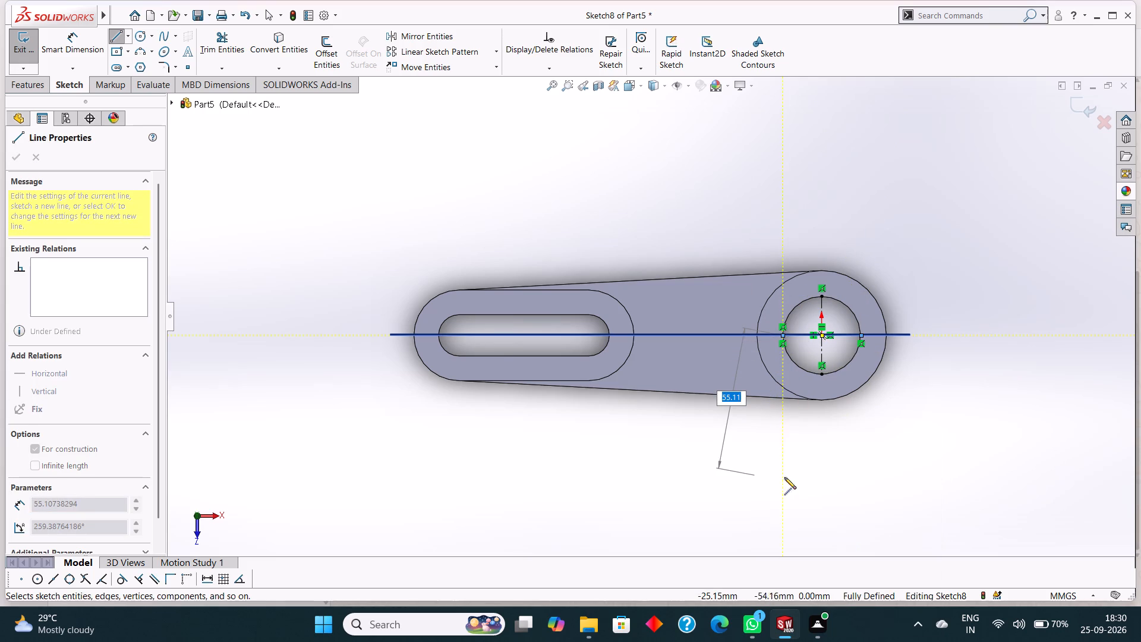
pyautogui.rightClick(820, 471)
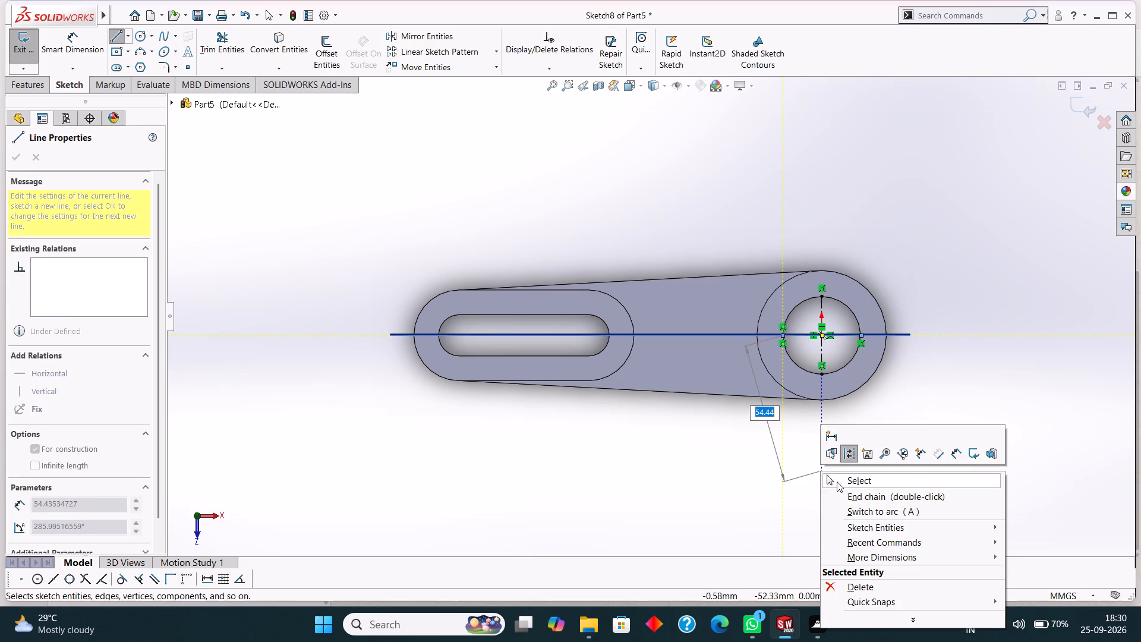
pyautogui.click(837, 481)
pyautogui.moveTo(844, 483); pyautogui.dragTo(856, 276, button='middle')
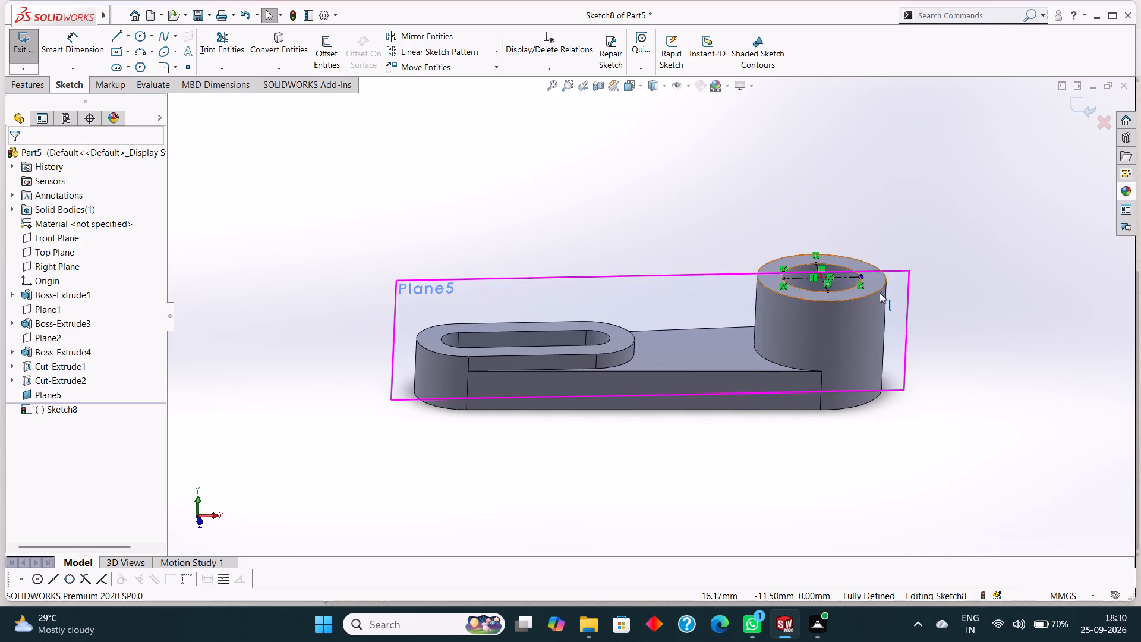
pyautogui.press('Escape')
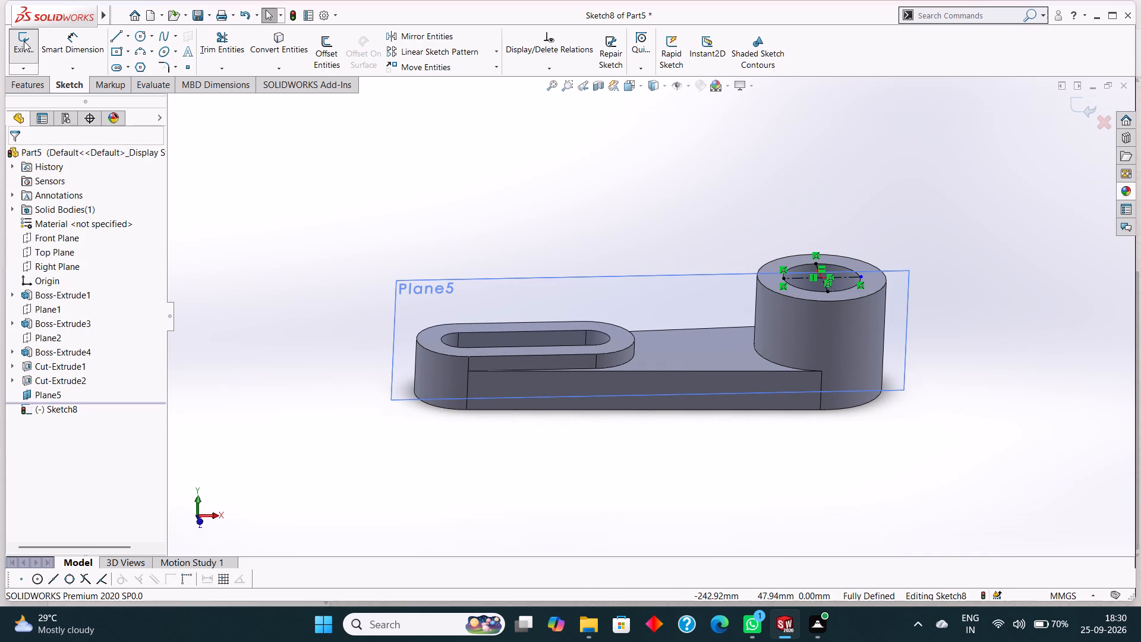
pyautogui.click(24, 41)
# Start a sketch on Plane5, viewed normal to it.
pyautogui.click(635, 282)
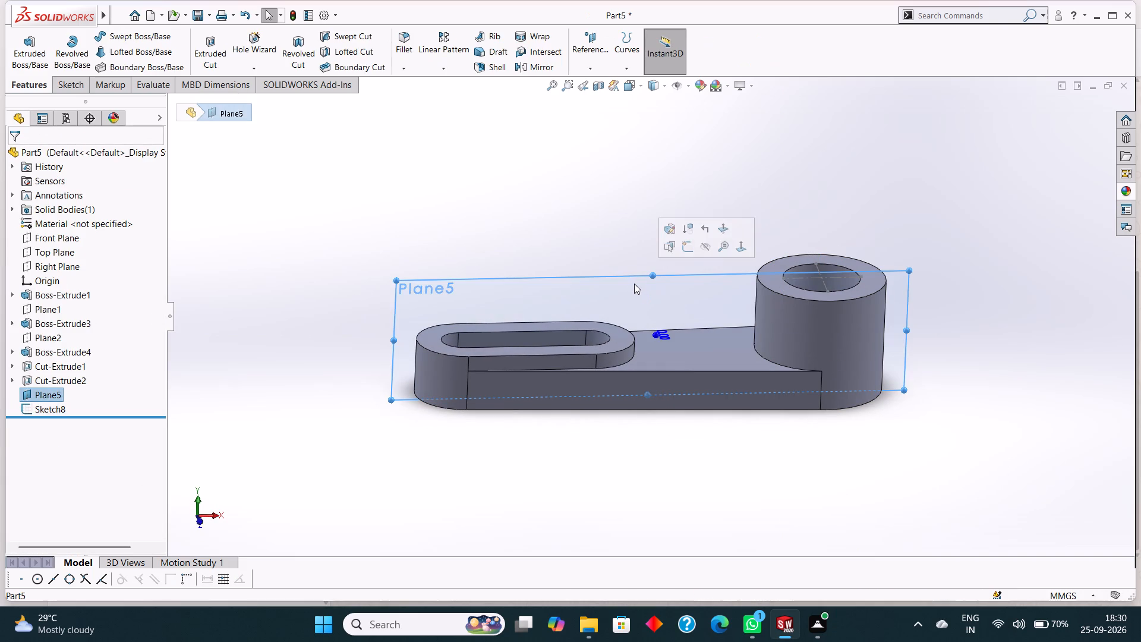
pyautogui.hotkey('ctrl', '8')
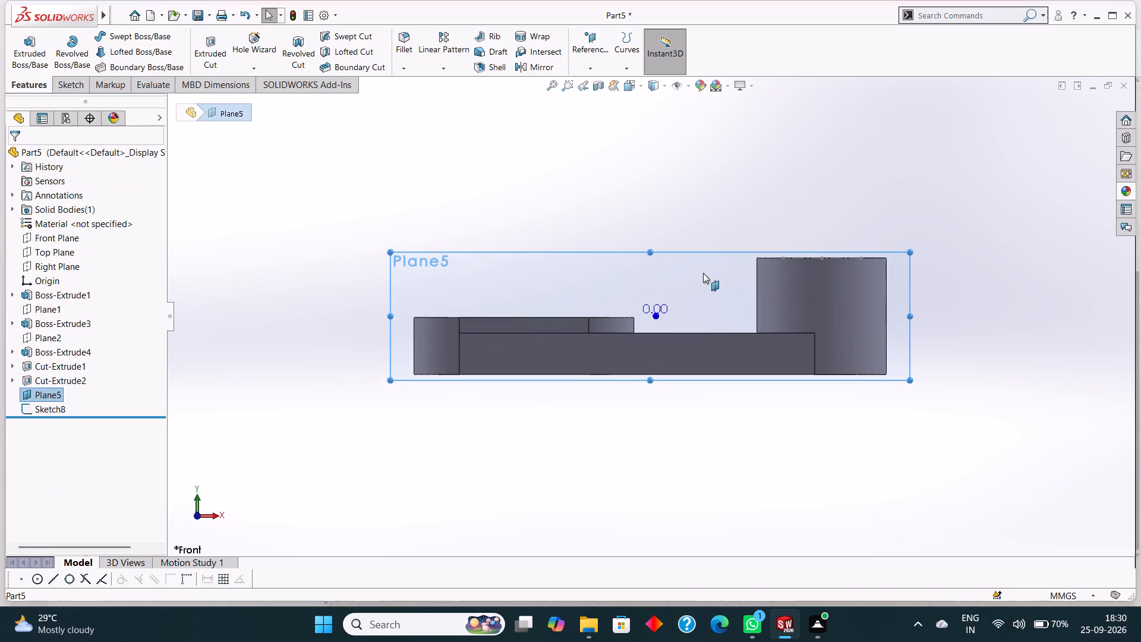
pyautogui.rightClick(703, 273)
pyautogui.click(735, 254)
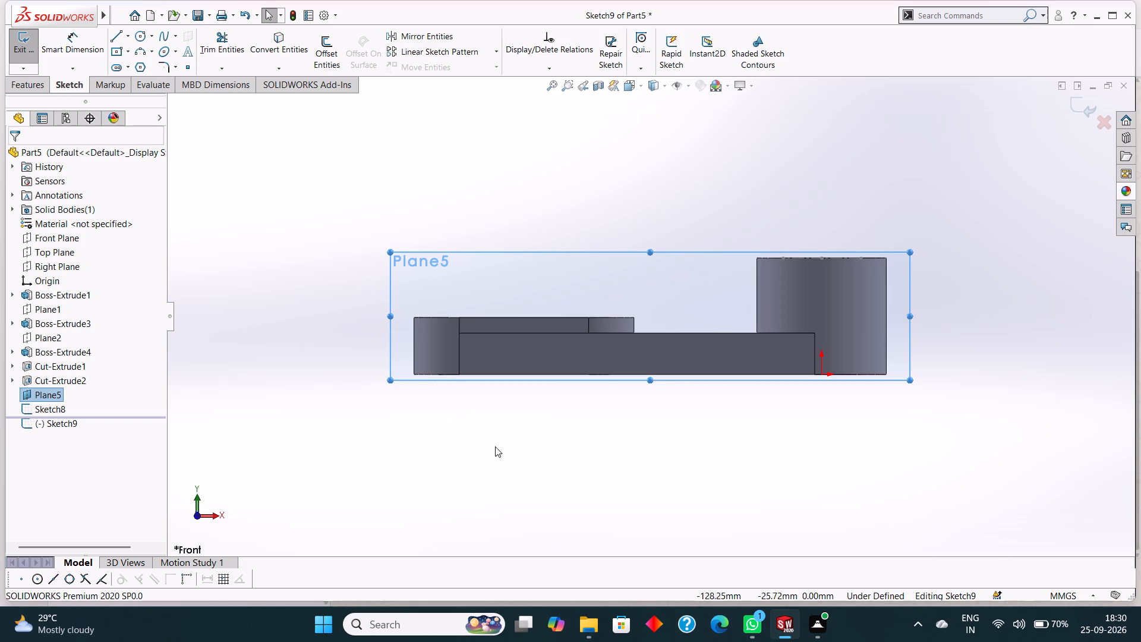
# Sketch two concentric circles beside the cylinder at its mid-height, with radii of about 7.6 mm and 12.6 mm.
pyautogui.click(135, 36)
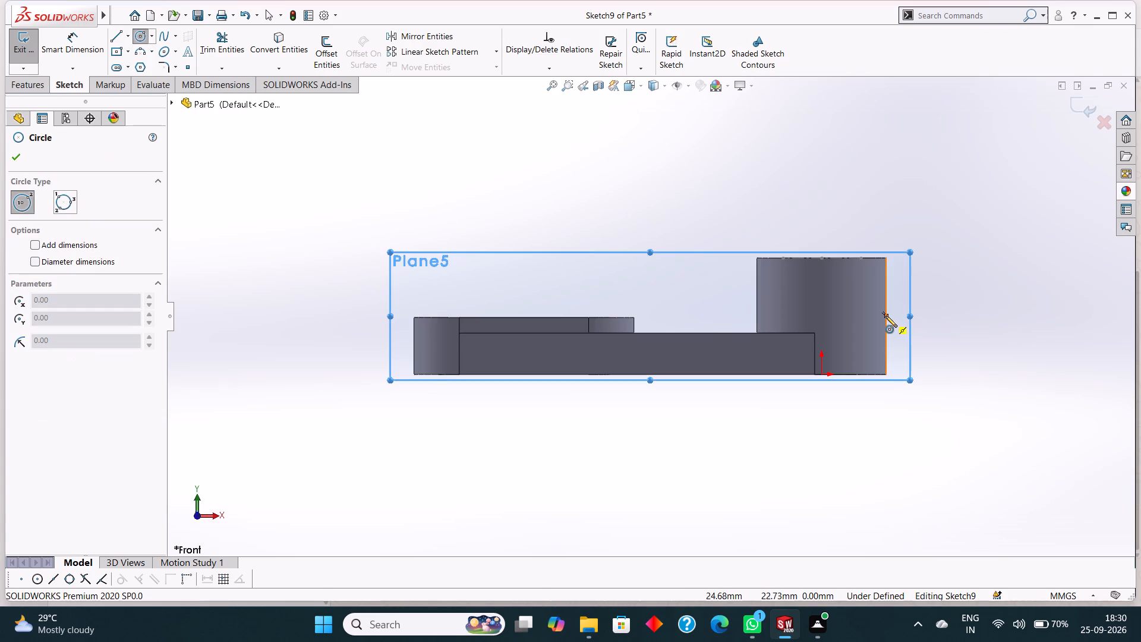
pyautogui.click(932, 314)
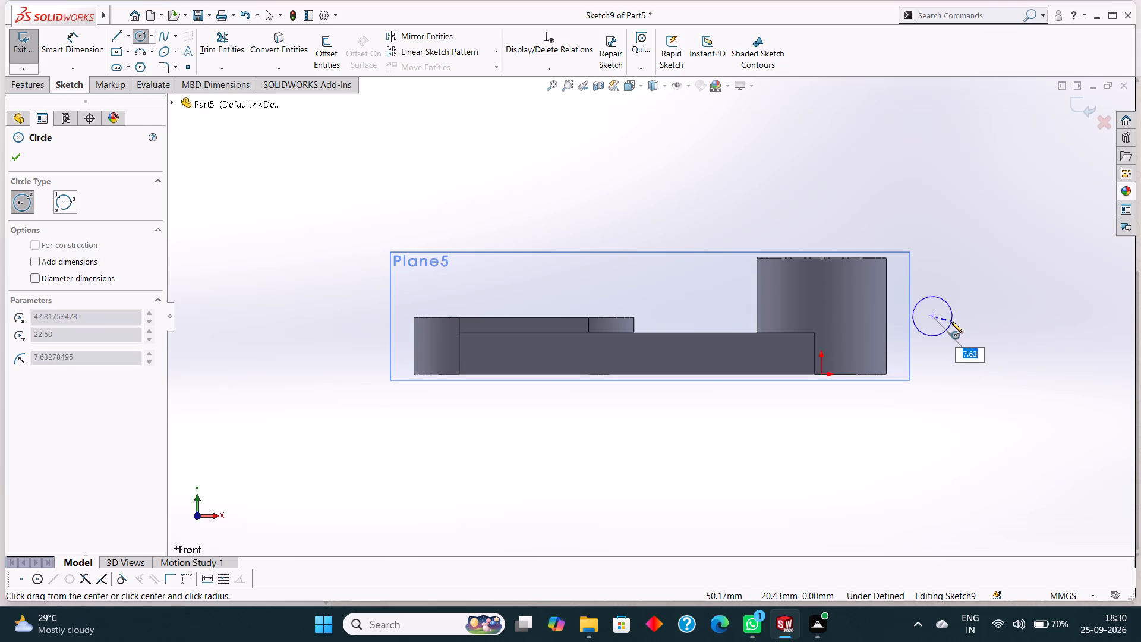
pyautogui.click(951, 322)
pyautogui.click(933, 316)
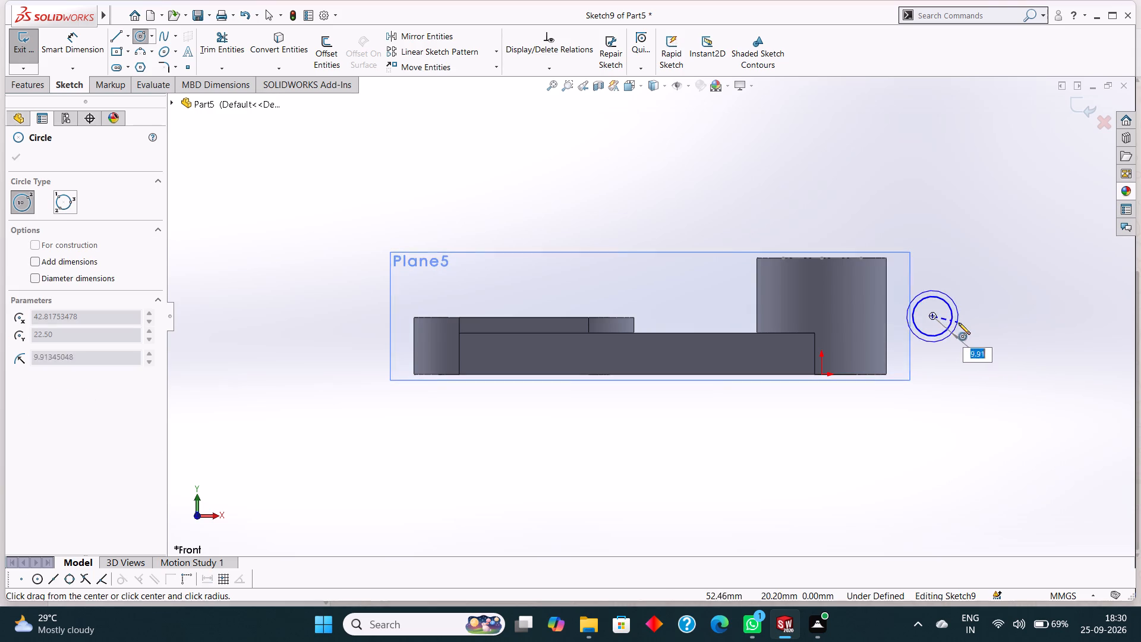
pyautogui.click(963, 326)
pyautogui.click(18, 155)
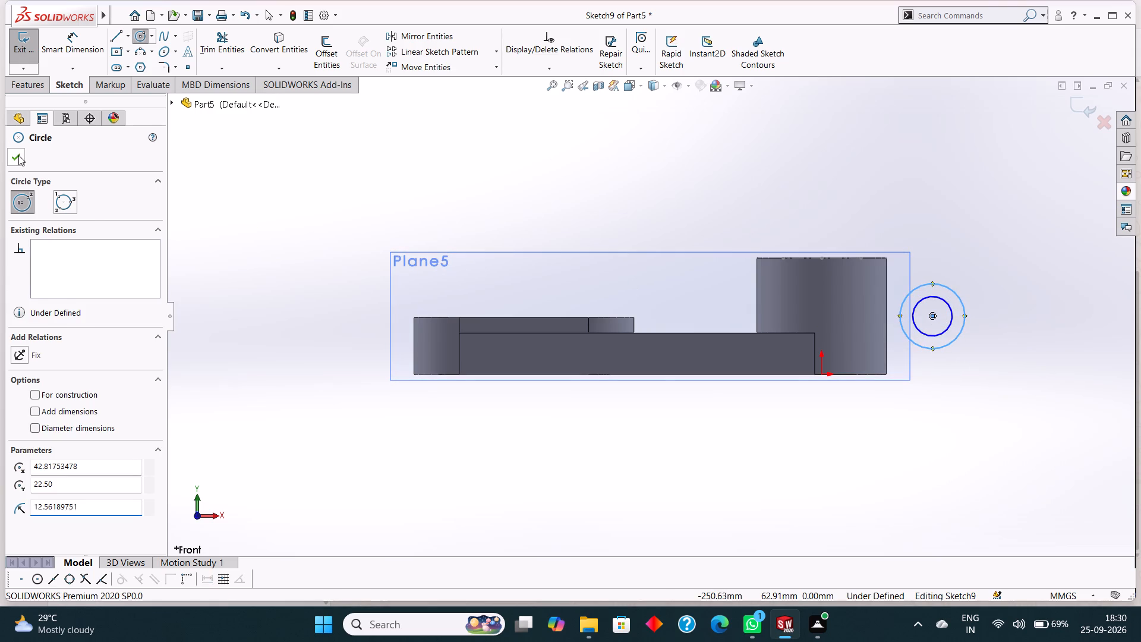
# Dimension the outer circle's diameter as 24 mm and the inner circle's diameter as 10 mm.
pyautogui.click(78, 42)
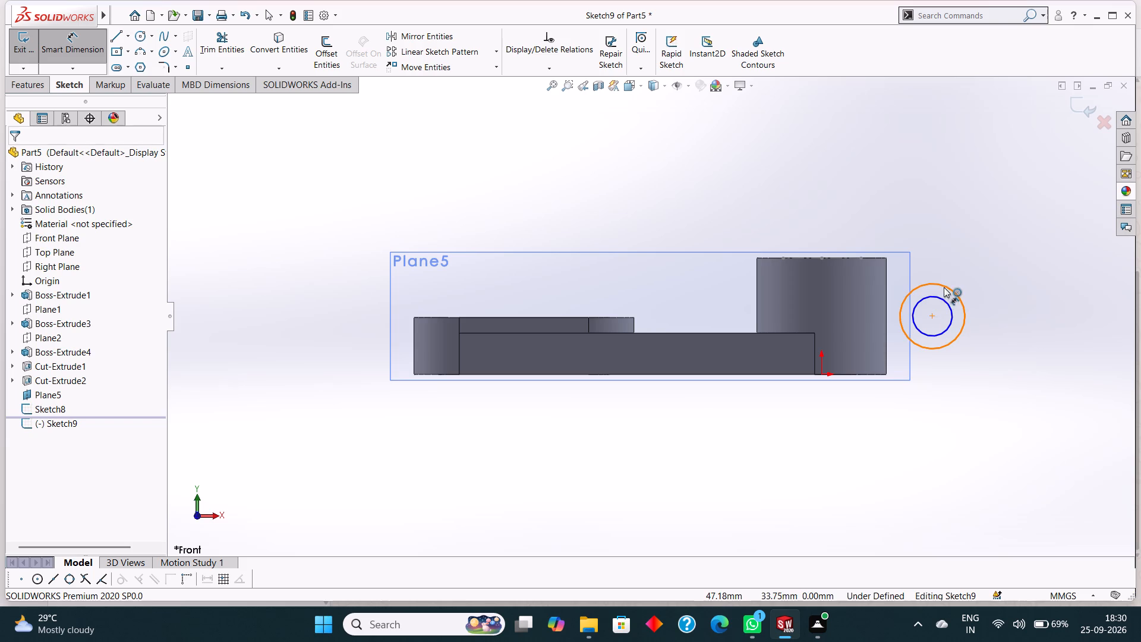
pyautogui.click(944, 287)
pyautogui.click(1039, 319)
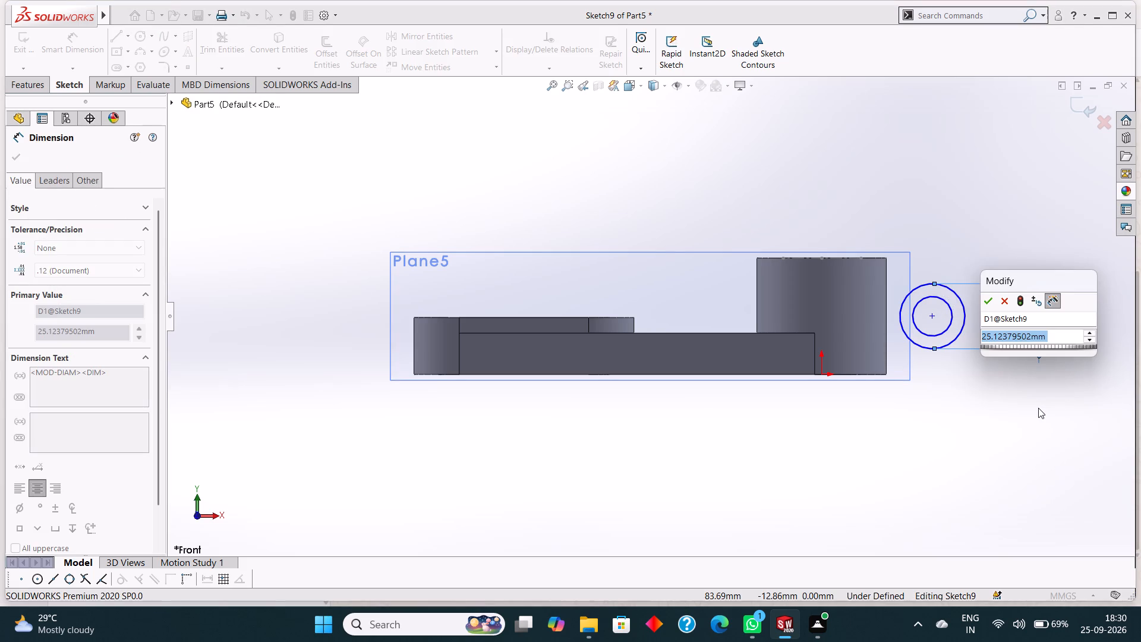
pyautogui.write('24')
pyautogui.press('Return')
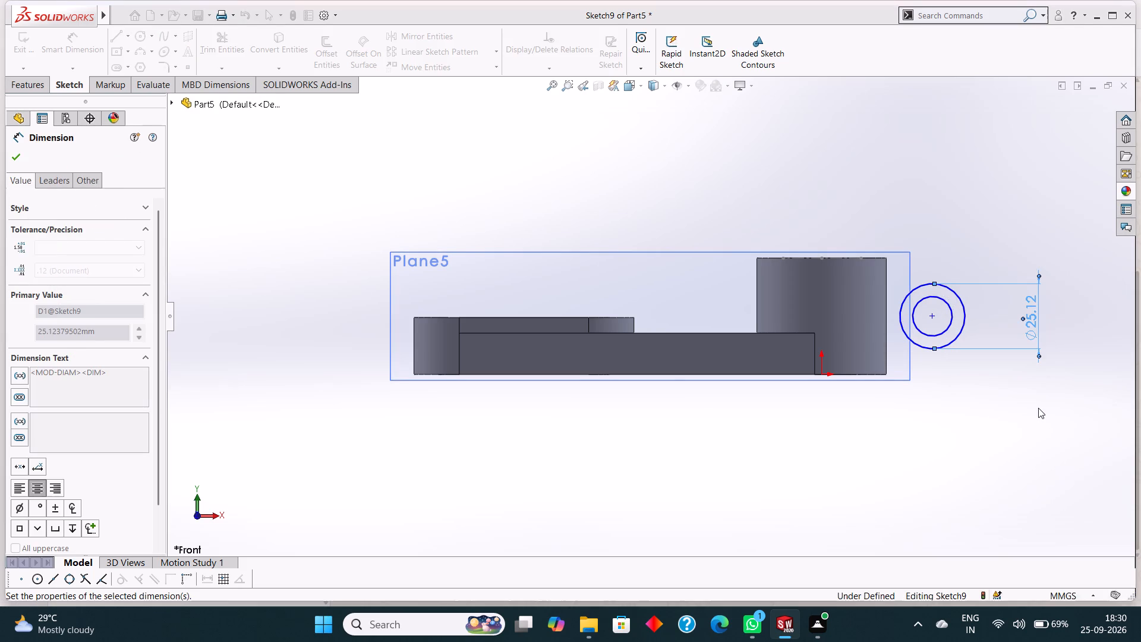
pyautogui.click(950, 307)
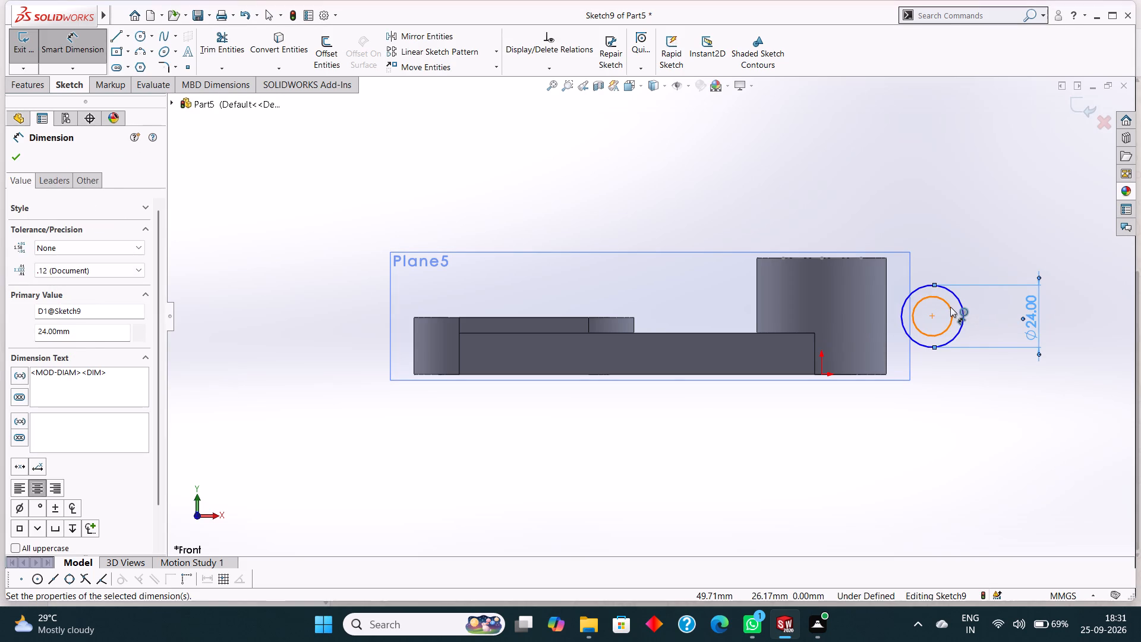
pyautogui.click(1004, 307)
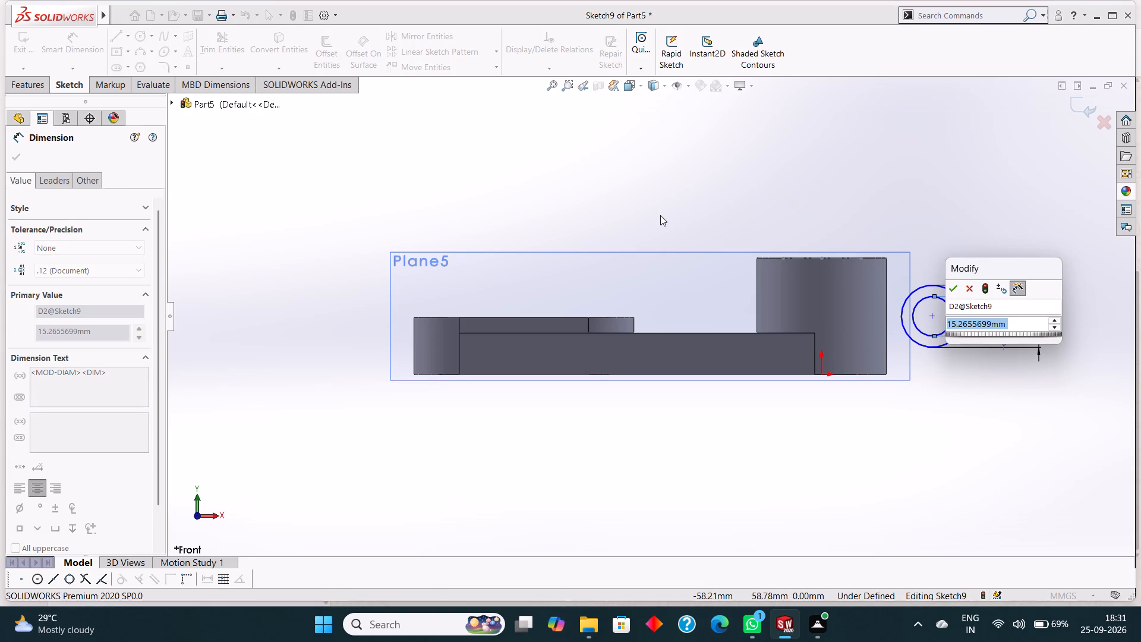
pyautogui.press('BackSpace')
pyautogui.write('10')
pyautogui.press('Return')
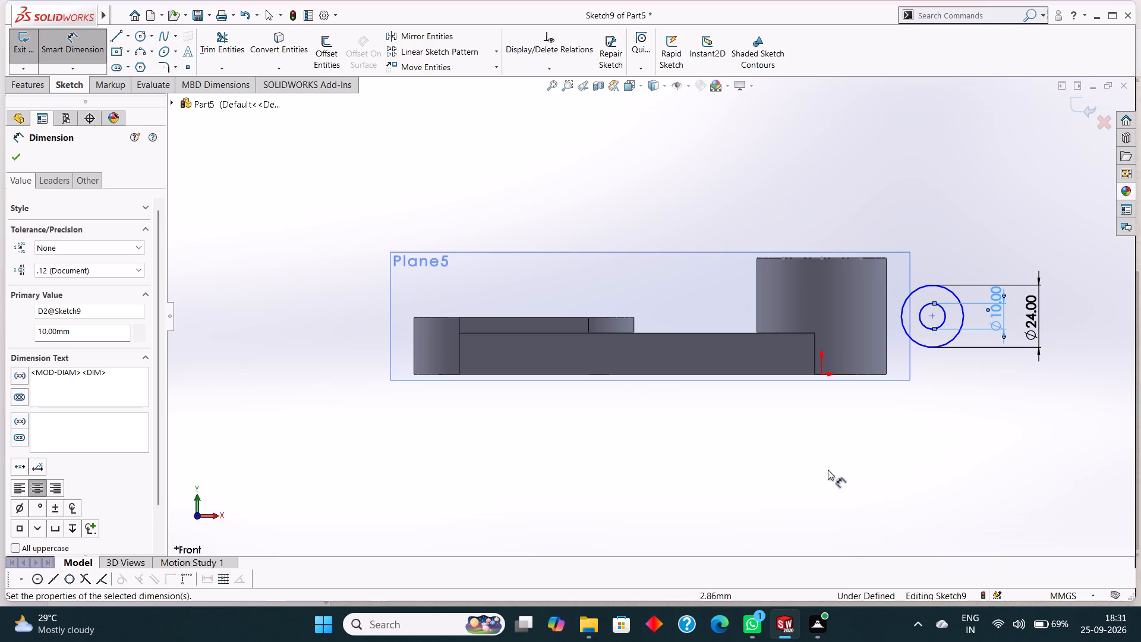
# Dimension the horizontal distance from the origin to the circles' centre as 32 mm.
pyautogui.click(821, 375)
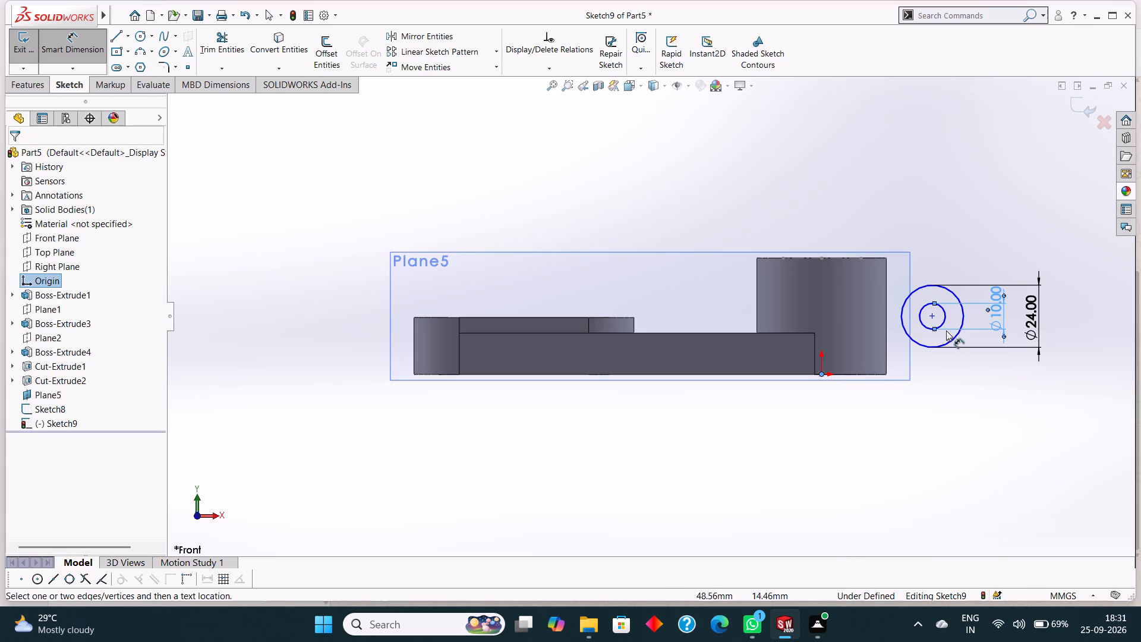
pyautogui.click(933, 316)
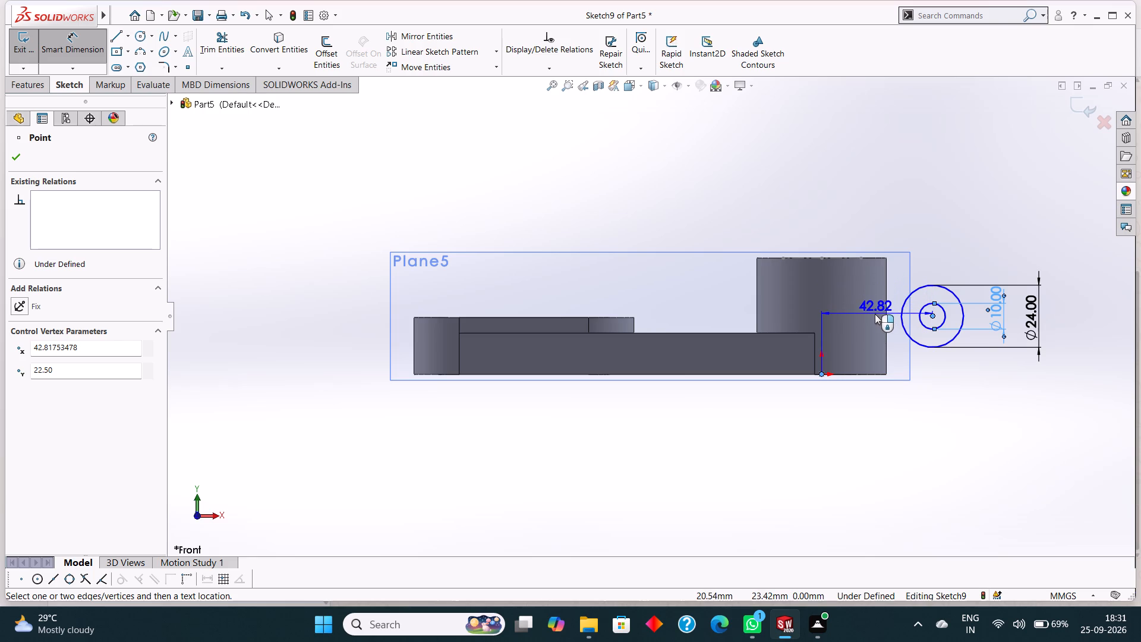
pyautogui.click(875, 314)
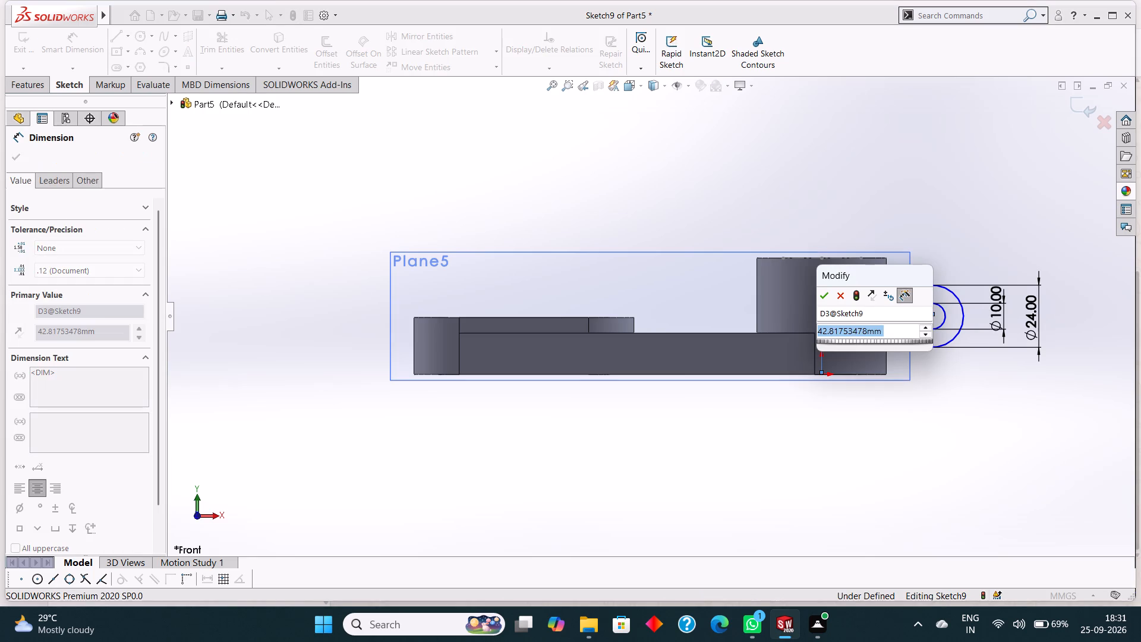
pyautogui.press('3')
pyautogui.press('2')
pyautogui.press('Return')
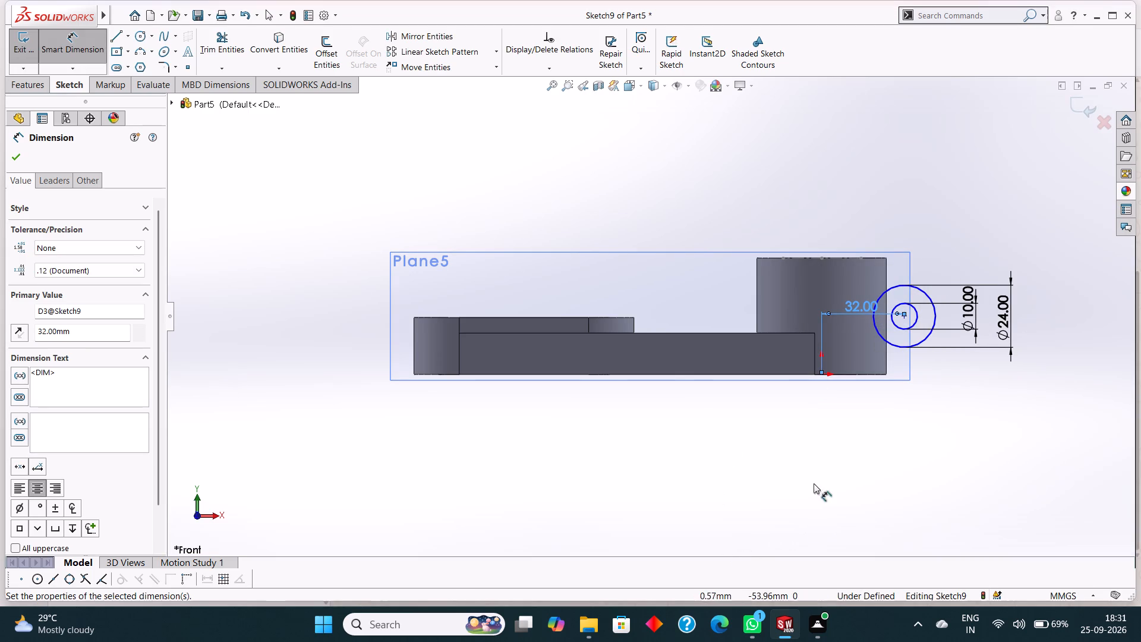
pyautogui.click(19, 155)
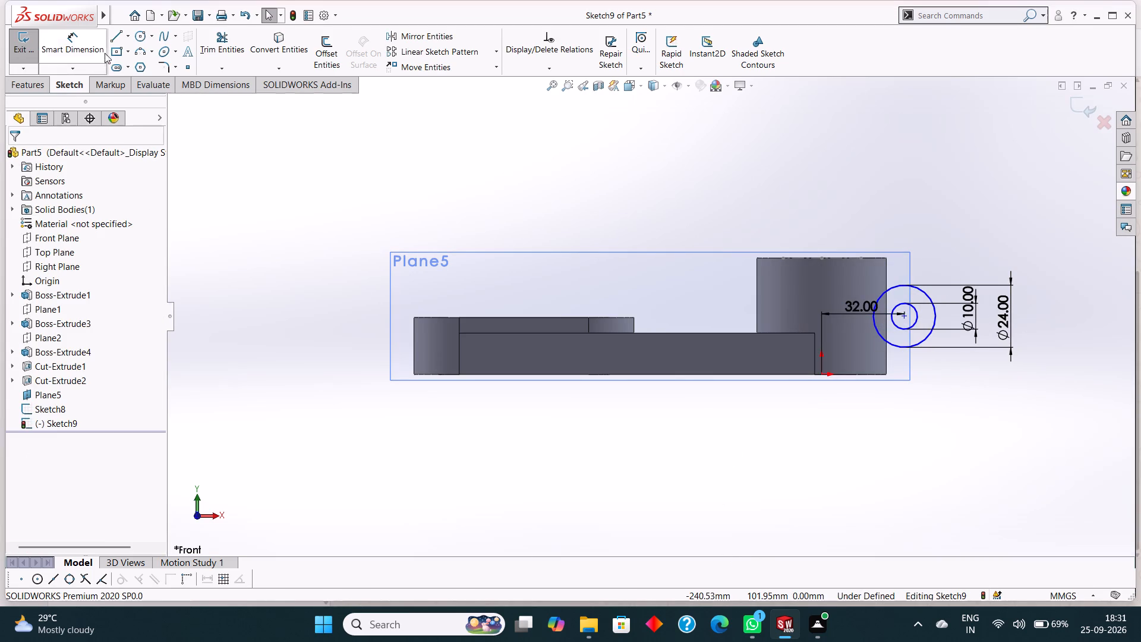
# Sketch a horizontal line about 15 mm long from the outer circle's top quadrant into the cylinder.
pyautogui.click(114, 36)
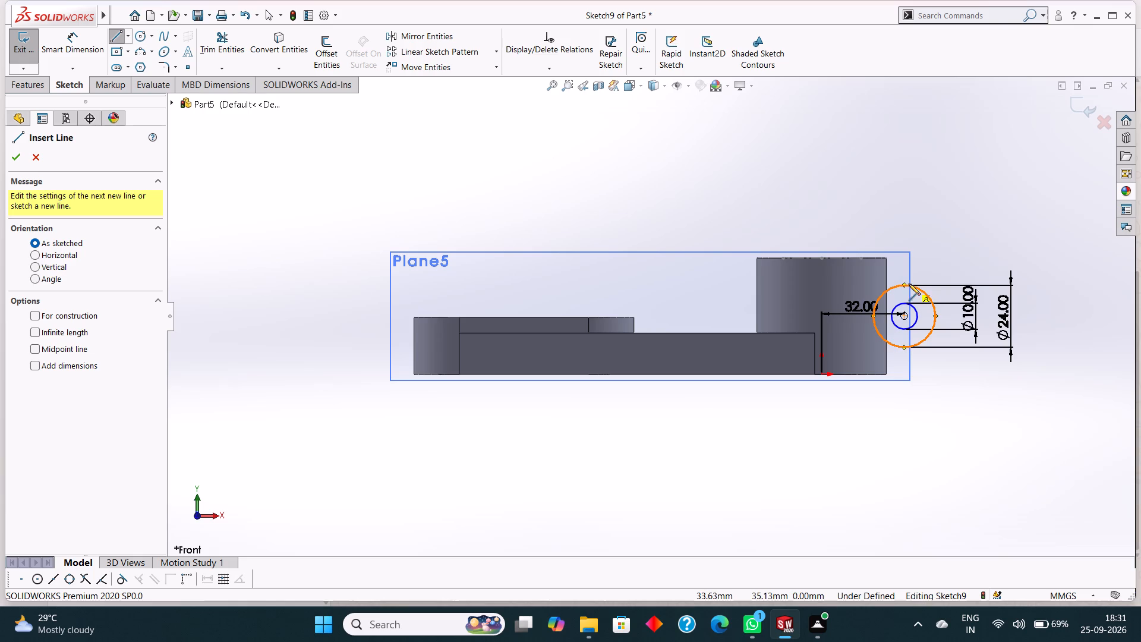
pyautogui.click(904, 287)
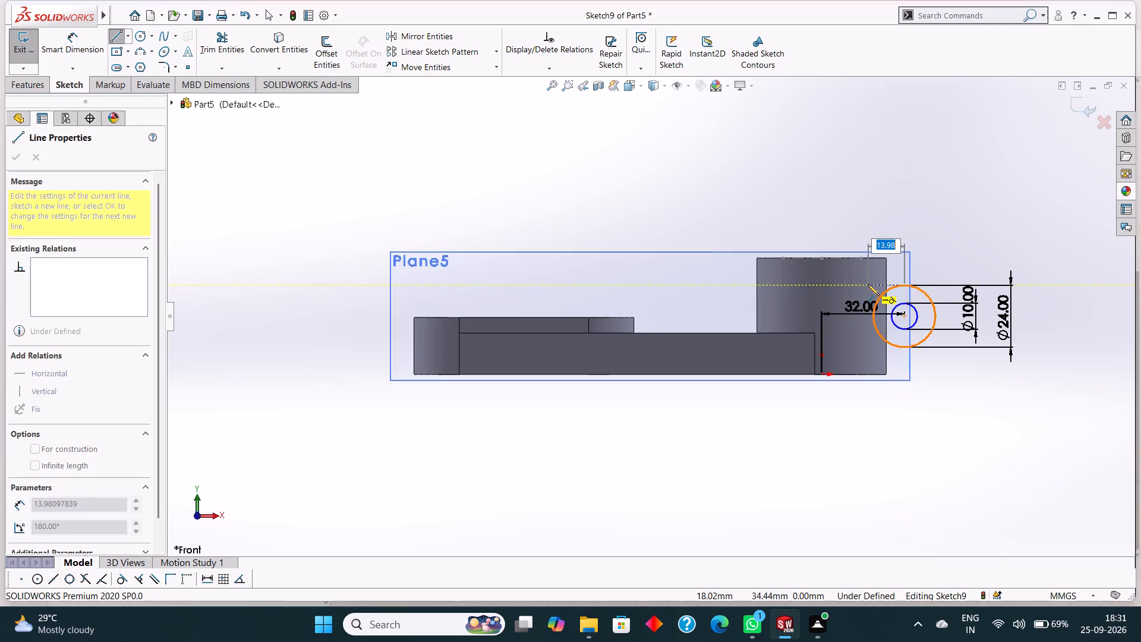
pyautogui.click(865, 284)
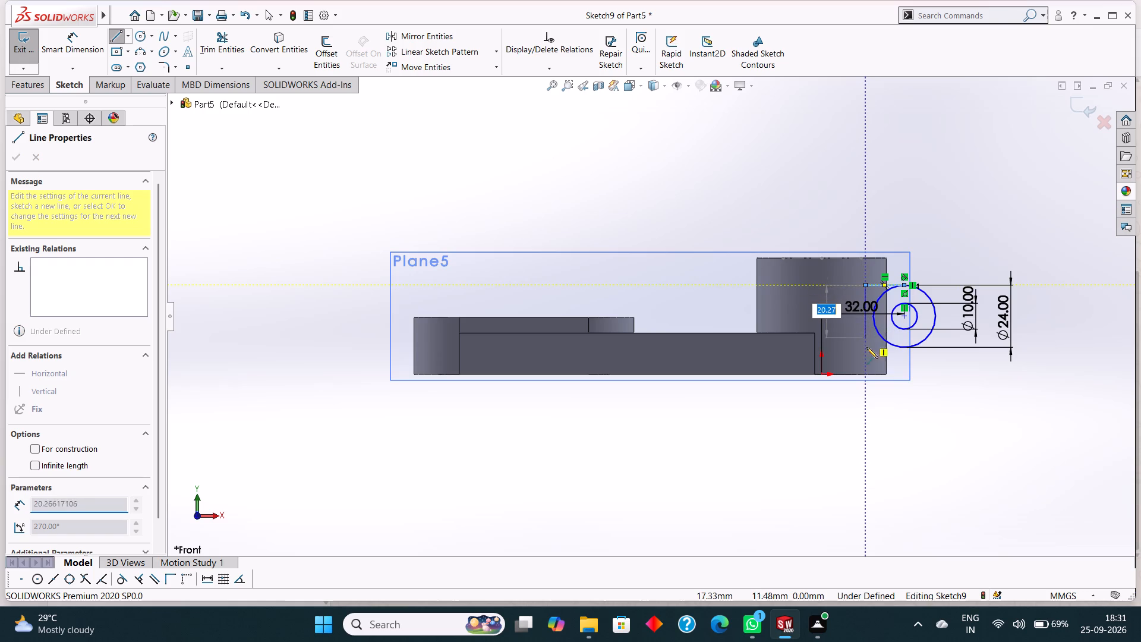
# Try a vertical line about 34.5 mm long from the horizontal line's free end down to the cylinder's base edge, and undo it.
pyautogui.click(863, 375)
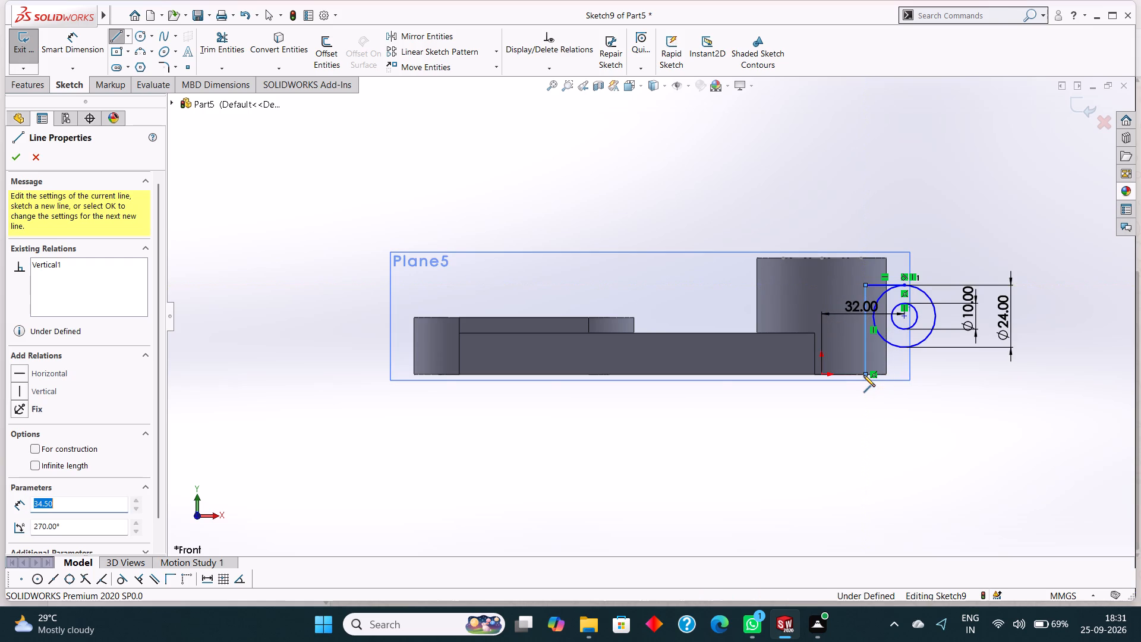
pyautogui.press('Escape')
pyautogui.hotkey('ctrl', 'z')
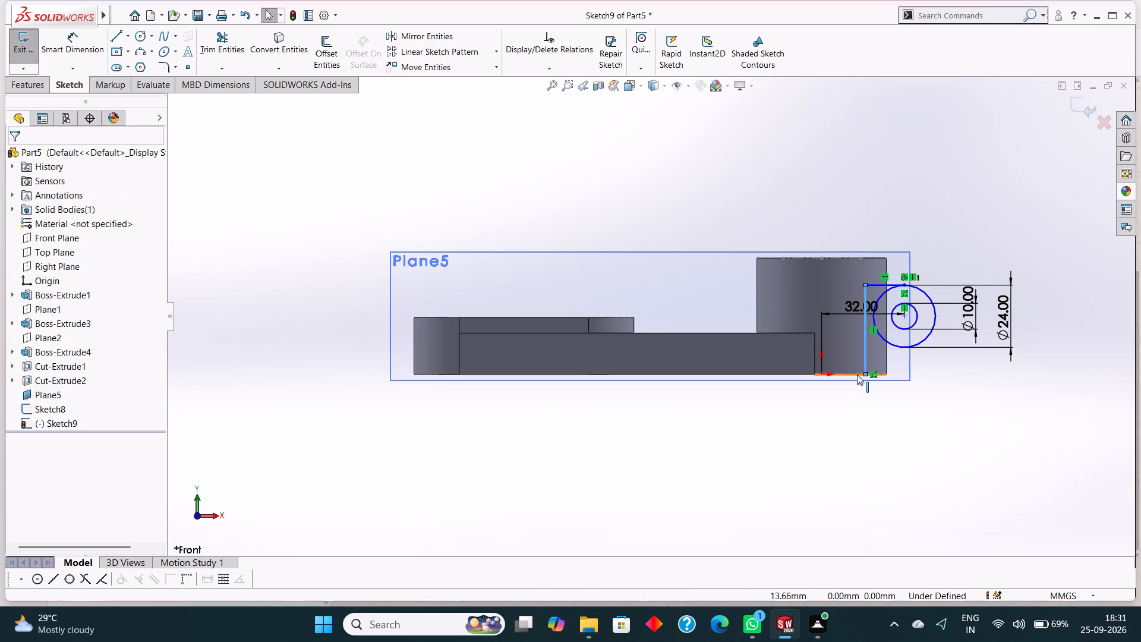
# Sketch a matching horizontal line from the outer circle's bottom quadrant into the cylinder and join both line ends with a 24 mm vertical line.
pyautogui.click(109, 35)
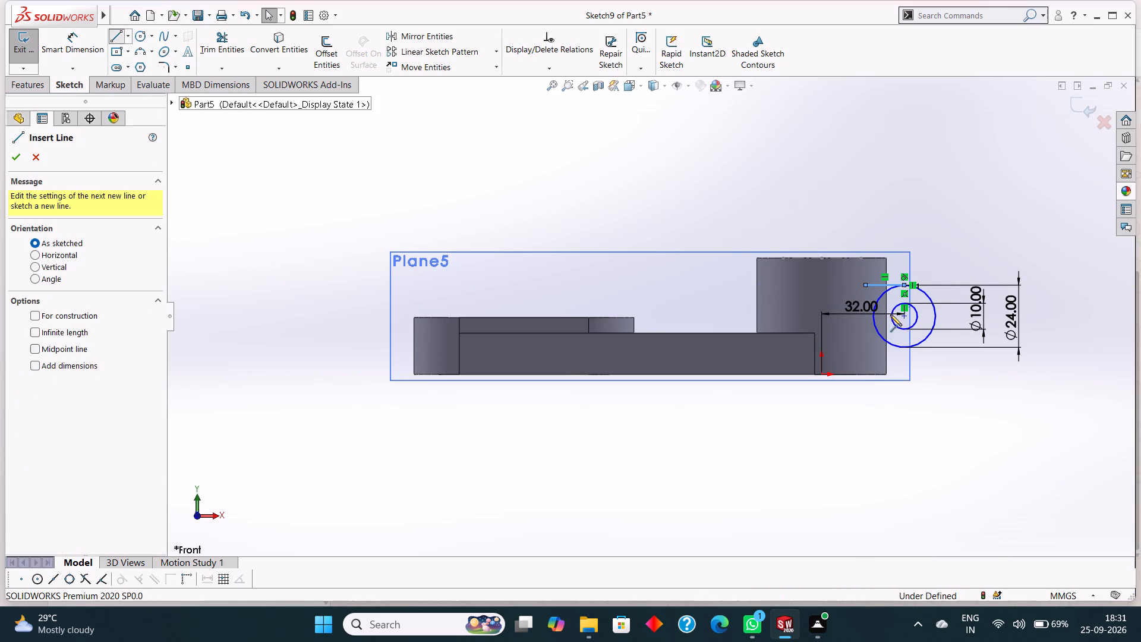
pyautogui.click(902, 346)
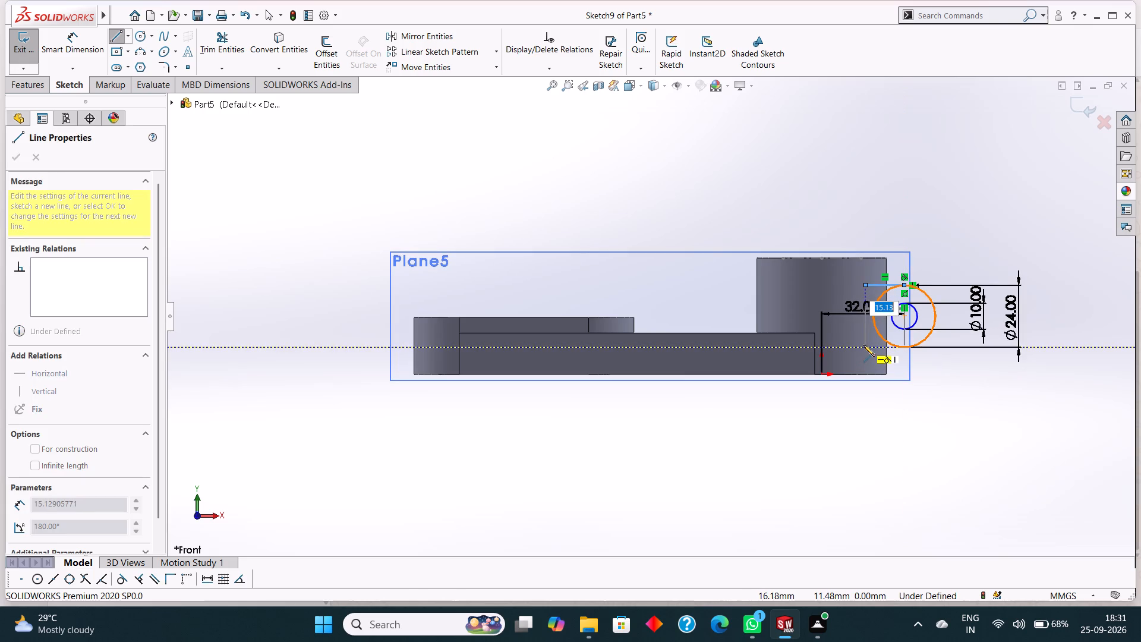
pyautogui.click(863, 345)
pyautogui.click(864, 286)
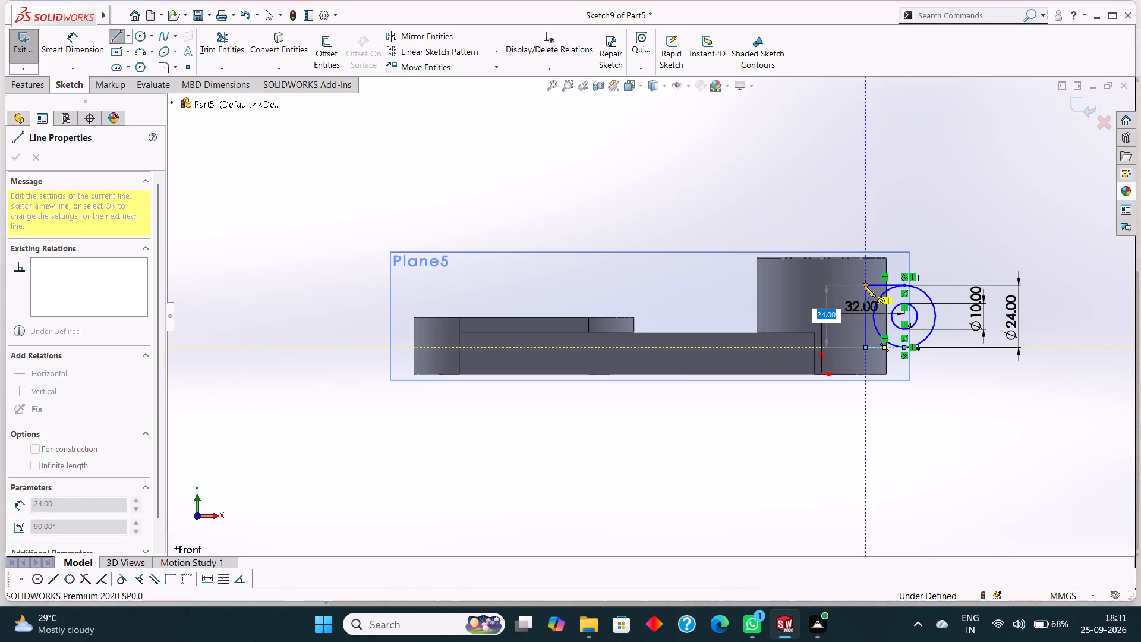
pyautogui.rightClick(1000, 450)
pyautogui.click(1019, 455)
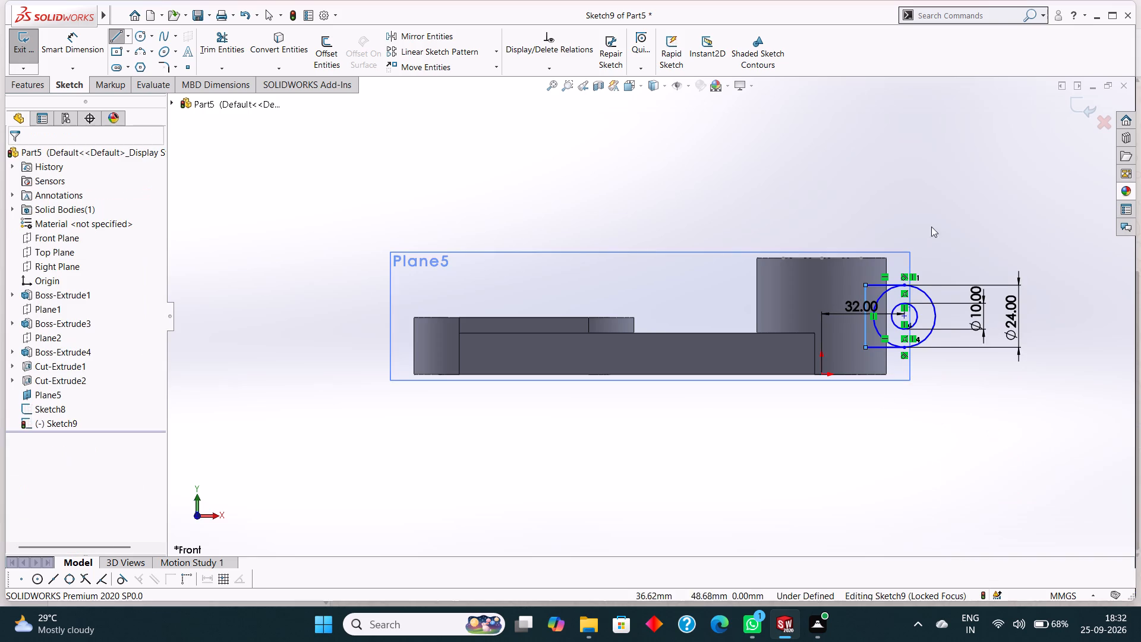
pyautogui.moveTo(952, 198); pyautogui.dragTo(954, 230, button='middle')
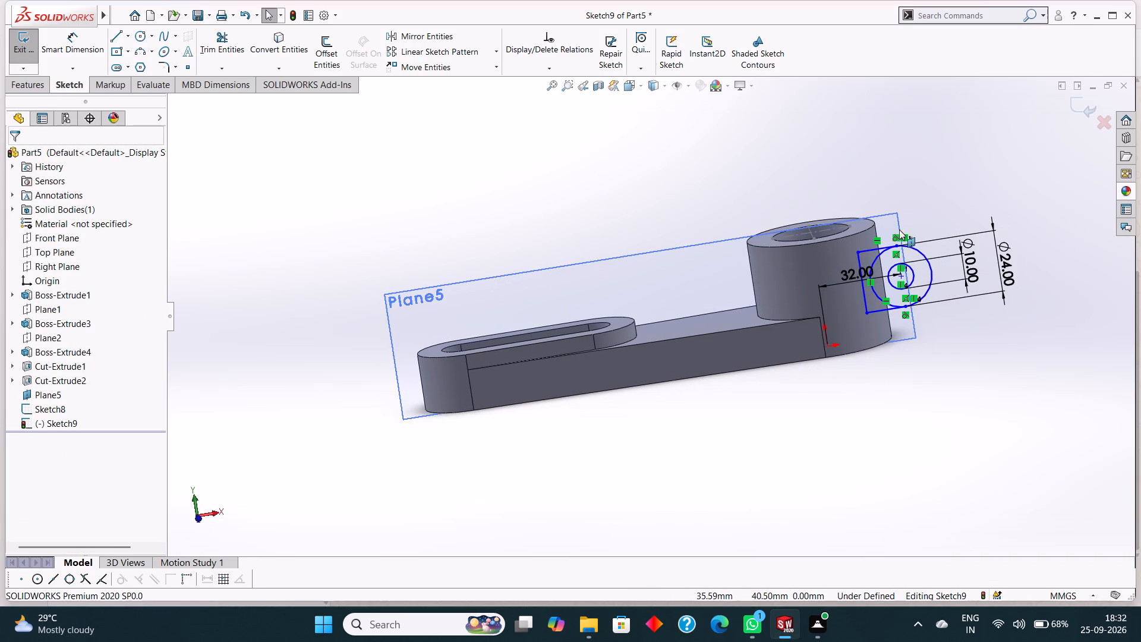
# Trim away the inner half of the 24 mm circle between the two horizontal lines to form a rounded lug profile.
pyautogui.click(891, 216)
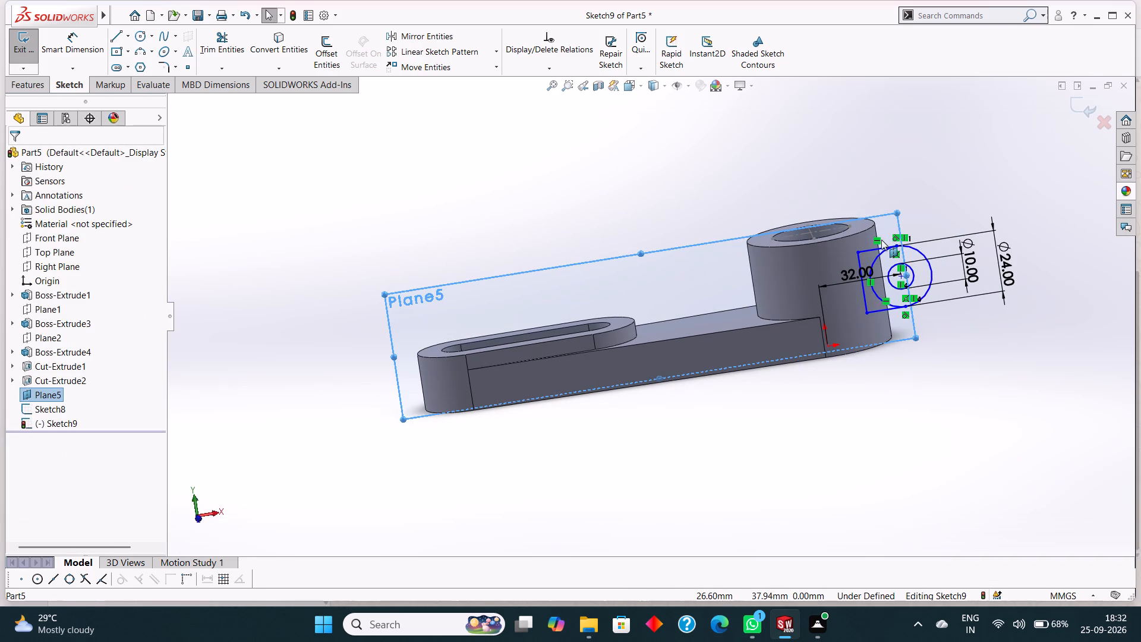
pyautogui.hotkey('ctrl', '8')
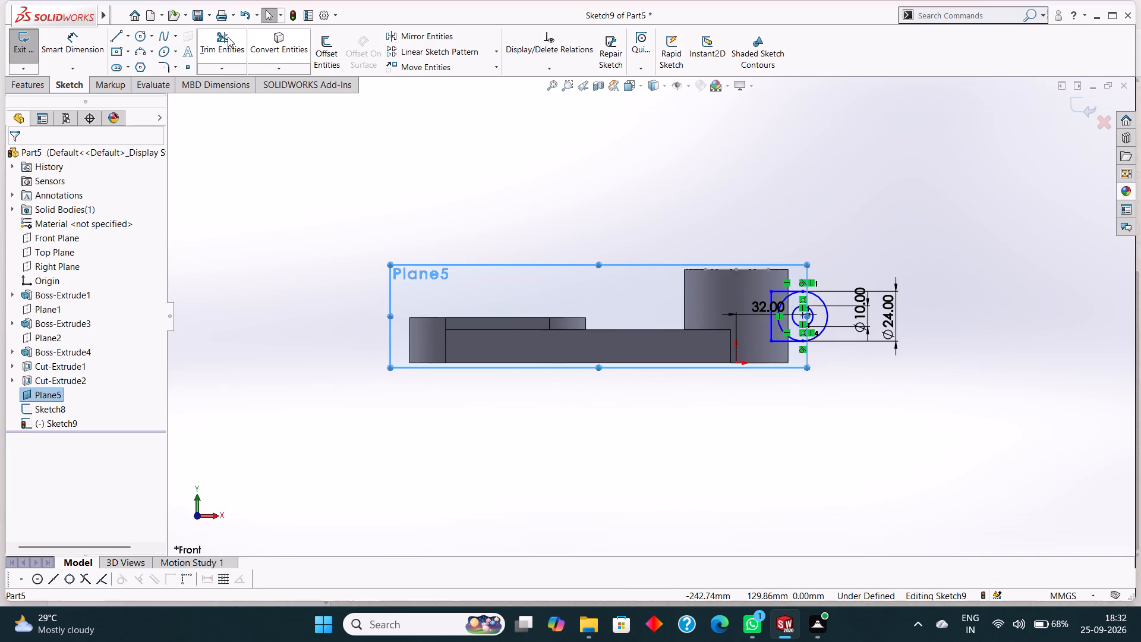
pyautogui.click(228, 37)
pyautogui.scroll(-4, 839, 279)
pyautogui.scroll(-3, 755, 326)
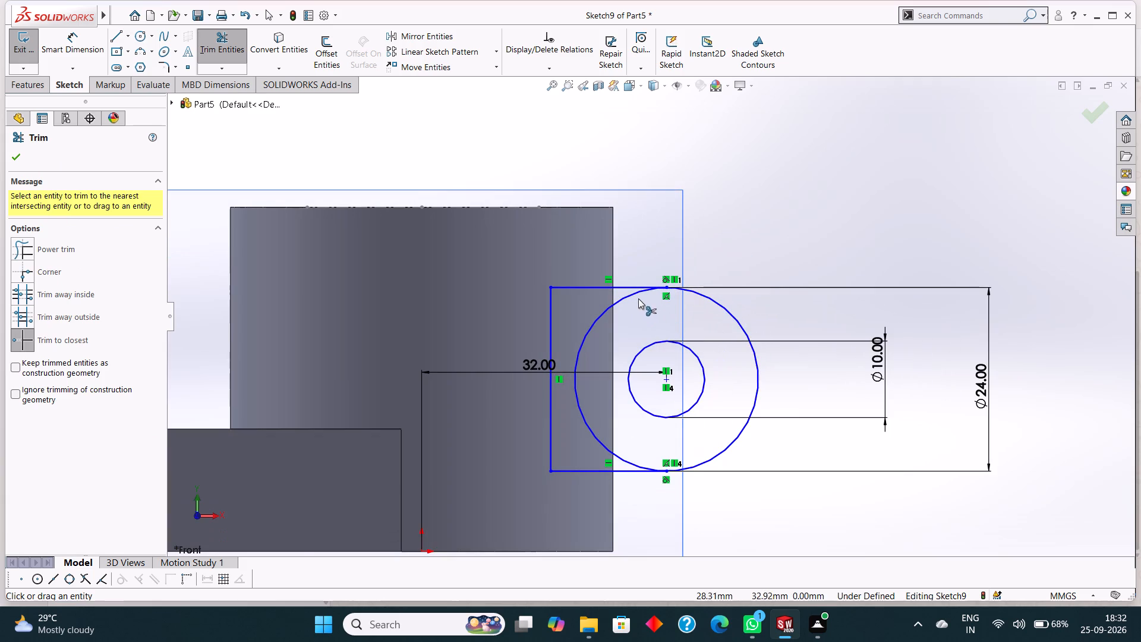
pyautogui.click(633, 293)
pyautogui.scroll(4, 629, 333)
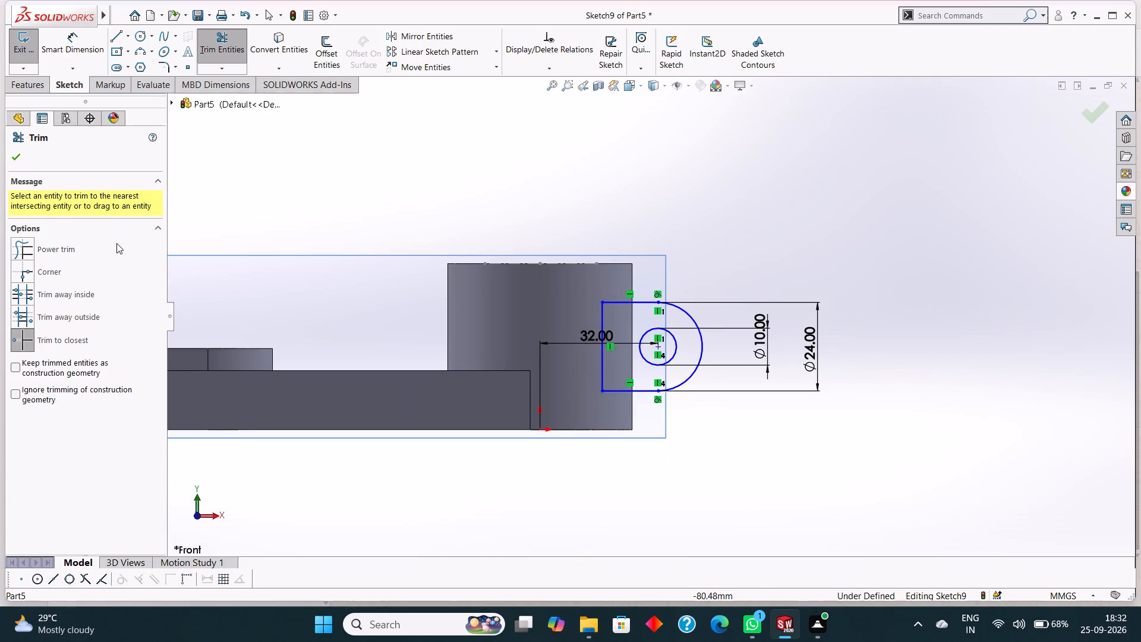
pyautogui.click(14, 153)
pyautogui.scroll(3, 527, 193)
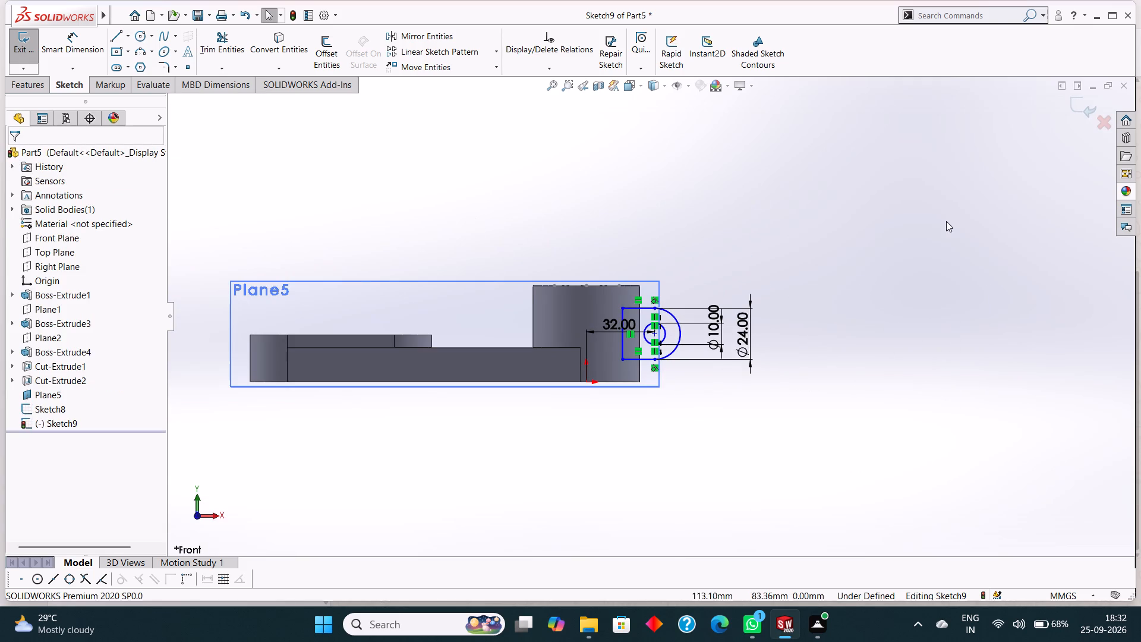
# Extrude the lug profile with its 10 mm hole as a Mid Plane boss 22 mm deep, merged with the body.
pyautogui.click(26, 91)
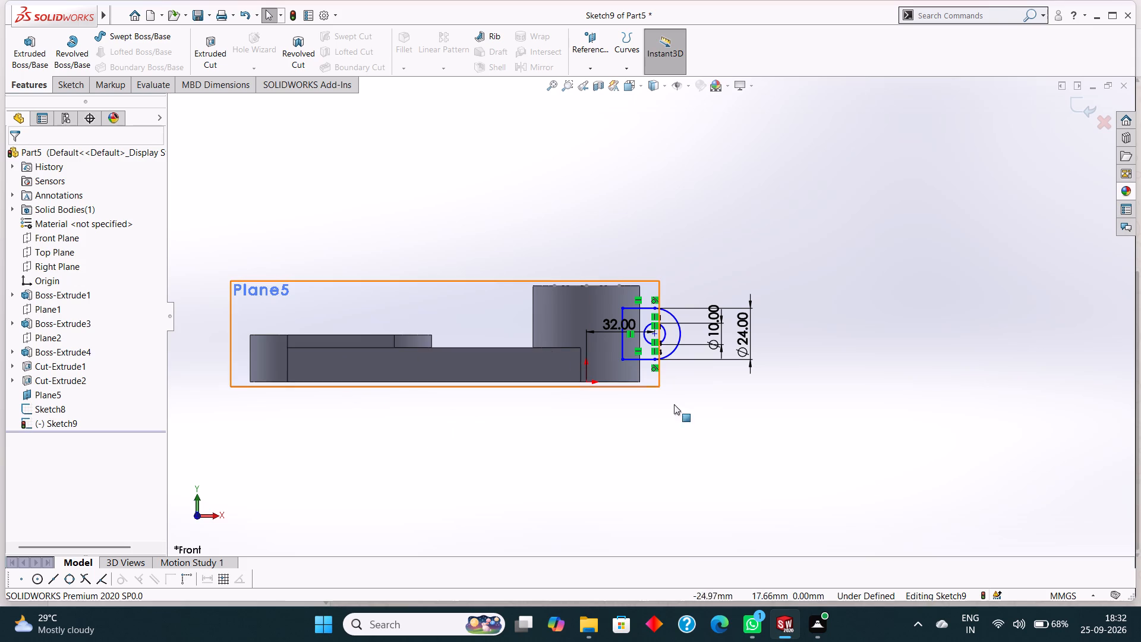
pyautogui.click(61, 86)
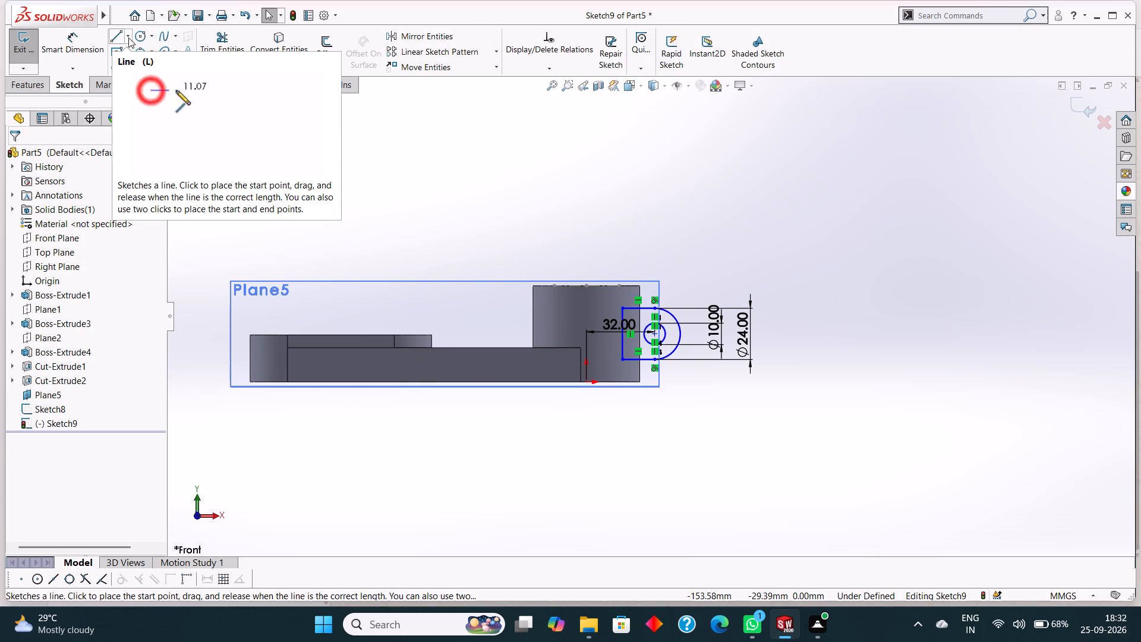
pyautogui.click(37, 84)
pyautogui.click(37, 51)
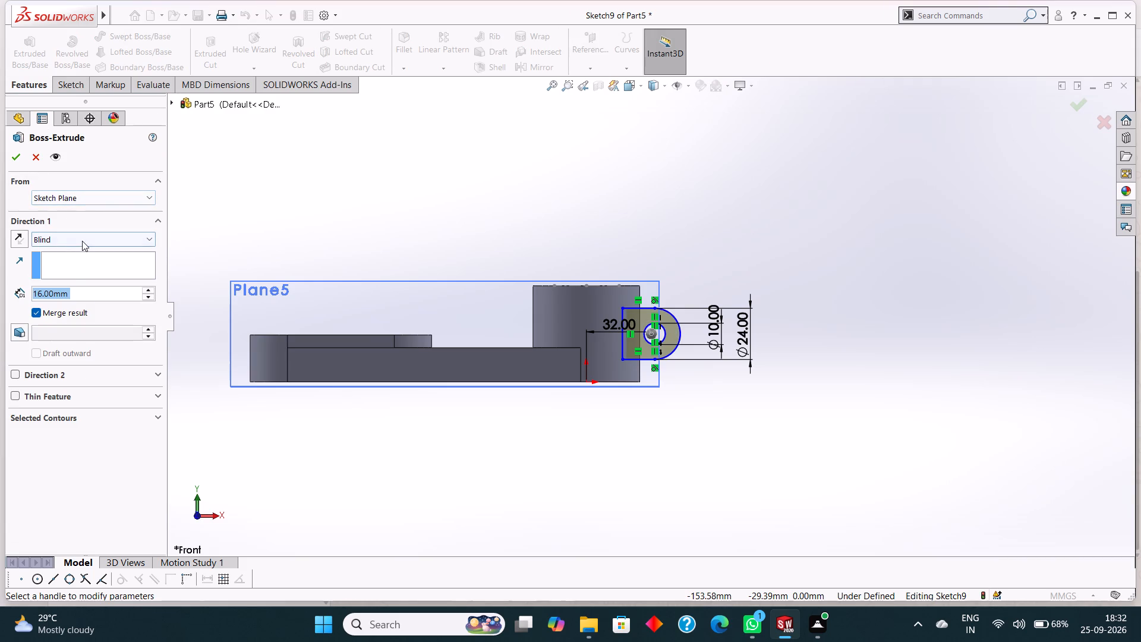
pyautogui.click(82, 240)
pyautogui.click(69, 311)
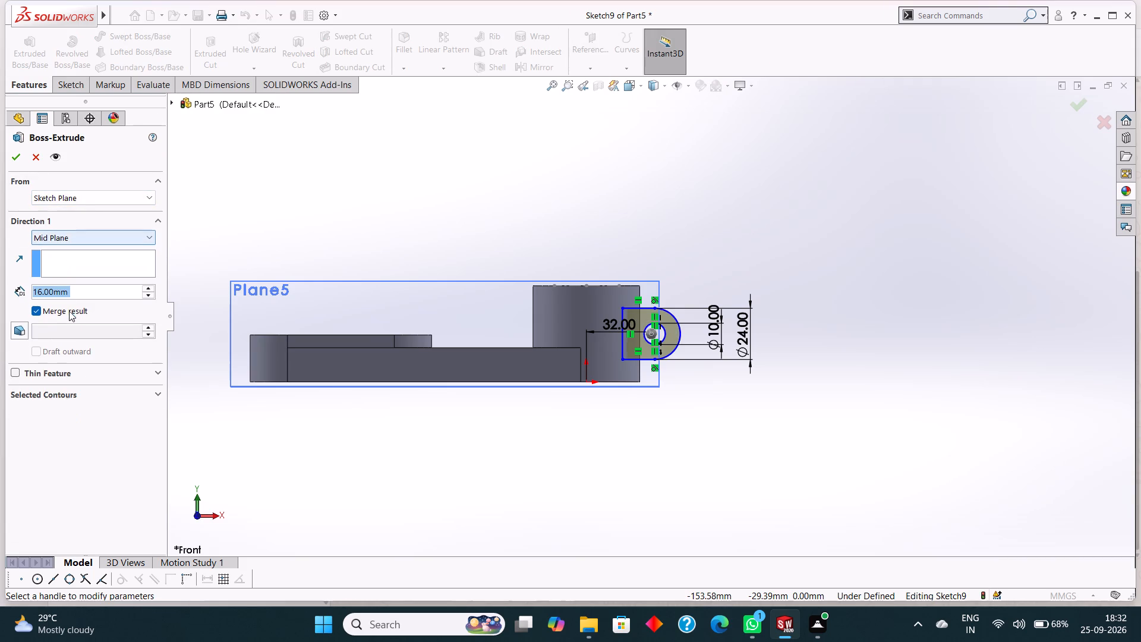
pyautogui.write('22')
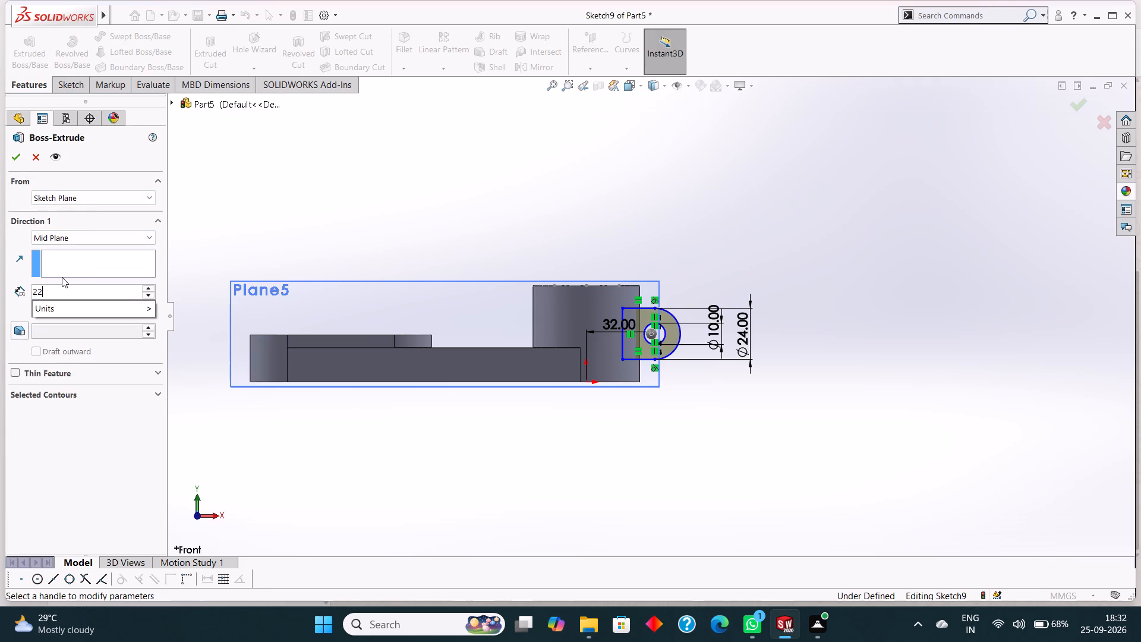
pyautogui.press('Return')
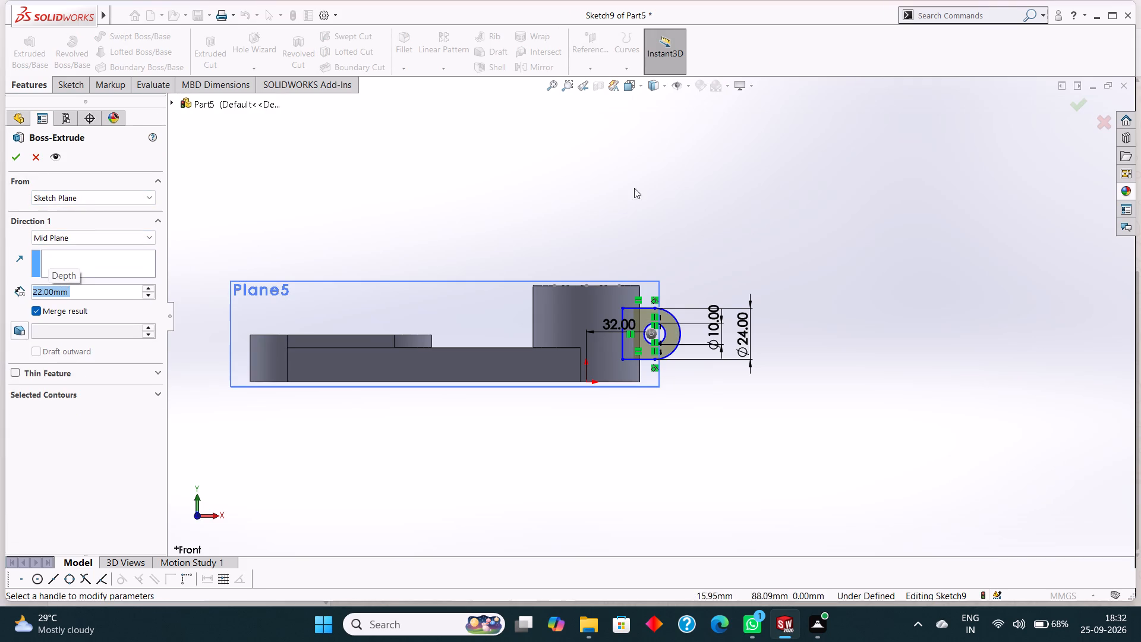
pyautogui.moveTo(691, 185); pyautogui.dragTo(697, 326, button='middle')
pyautogui.moveTo(737, 210); pyautogui.dragTo(737, 285, button='middle')
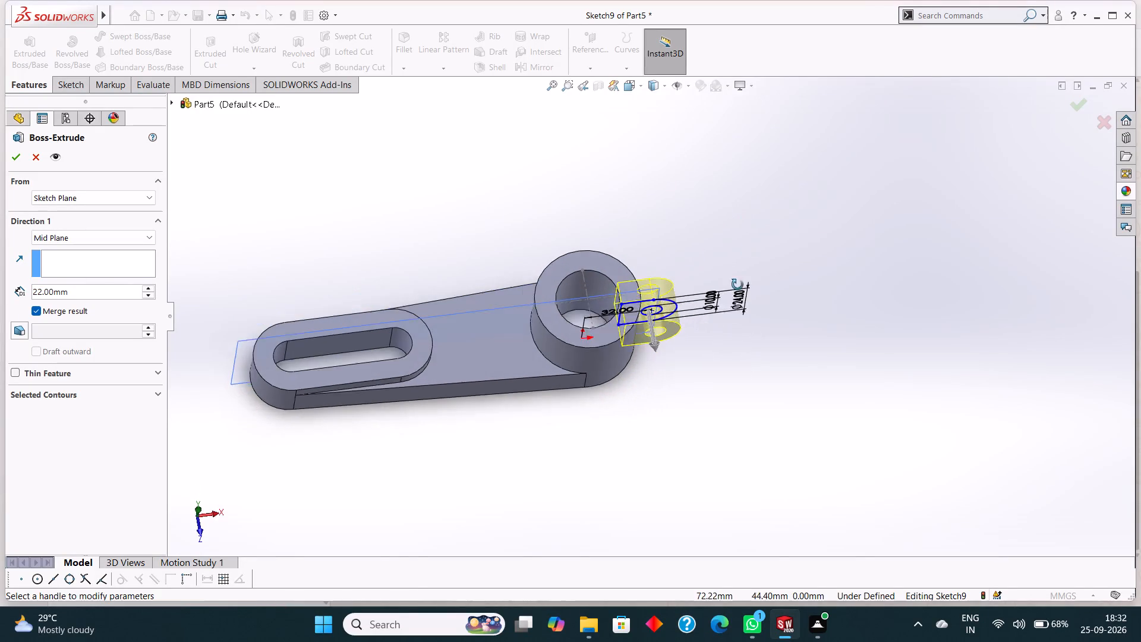
pyautogui.moveTo(737, 285); pyautogui.dragTo(728, 311, button='middle')
pyautogui.click(17, 156)
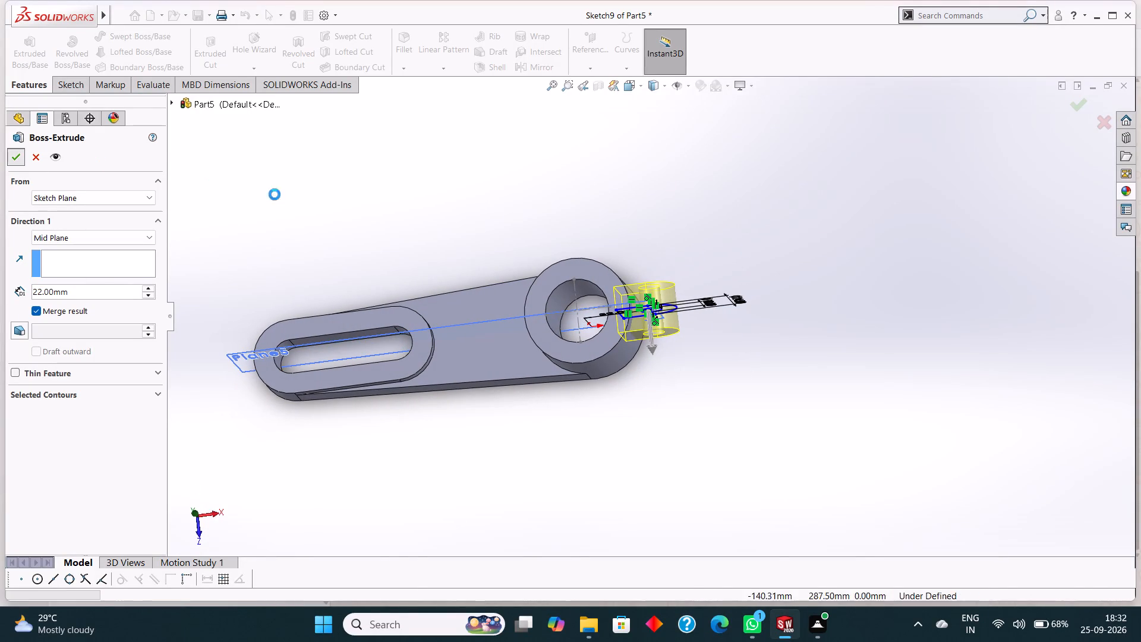
pyautogui.click(585, 191)
# Hide Plane5.
pyautogui.moveTo(763, 320); pyautogui.dragTo(768, 253, button='middle')
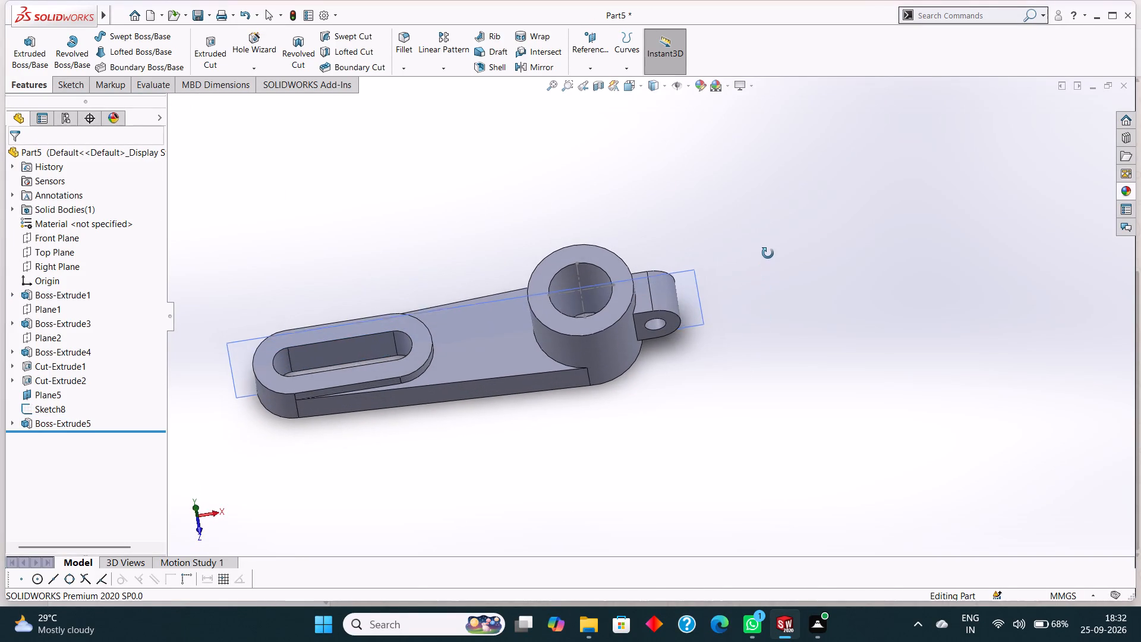
pyautogui.moveTo(768, 253); pyautogui.dragTo(736, 266, button='middle')
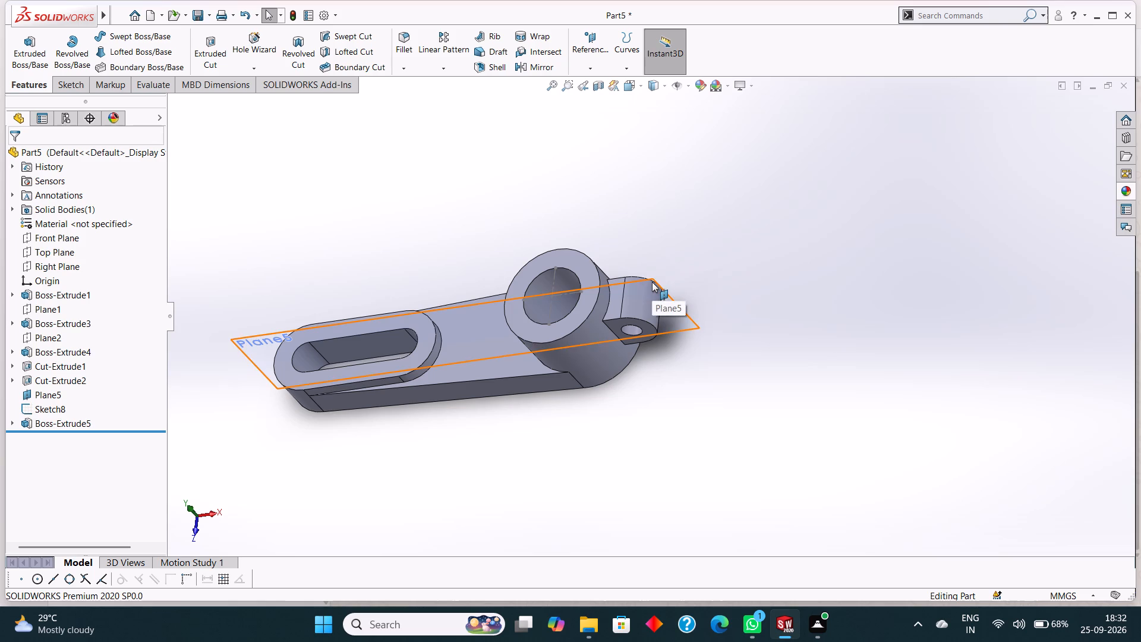
pyautogui.click(652, 282)
pyautogui.click(722, 246)
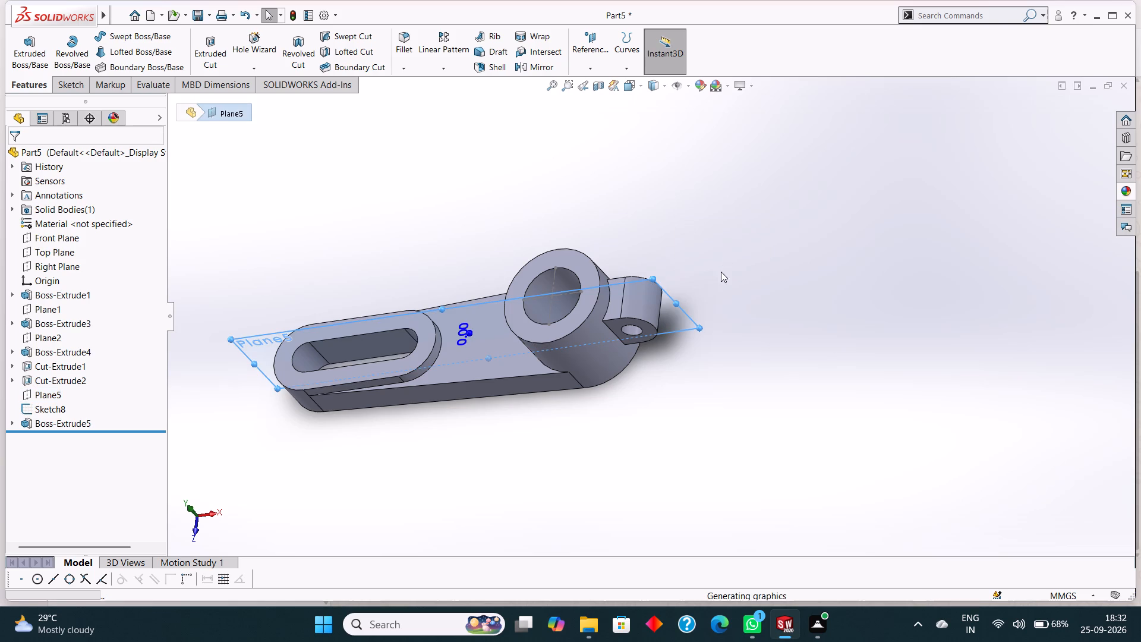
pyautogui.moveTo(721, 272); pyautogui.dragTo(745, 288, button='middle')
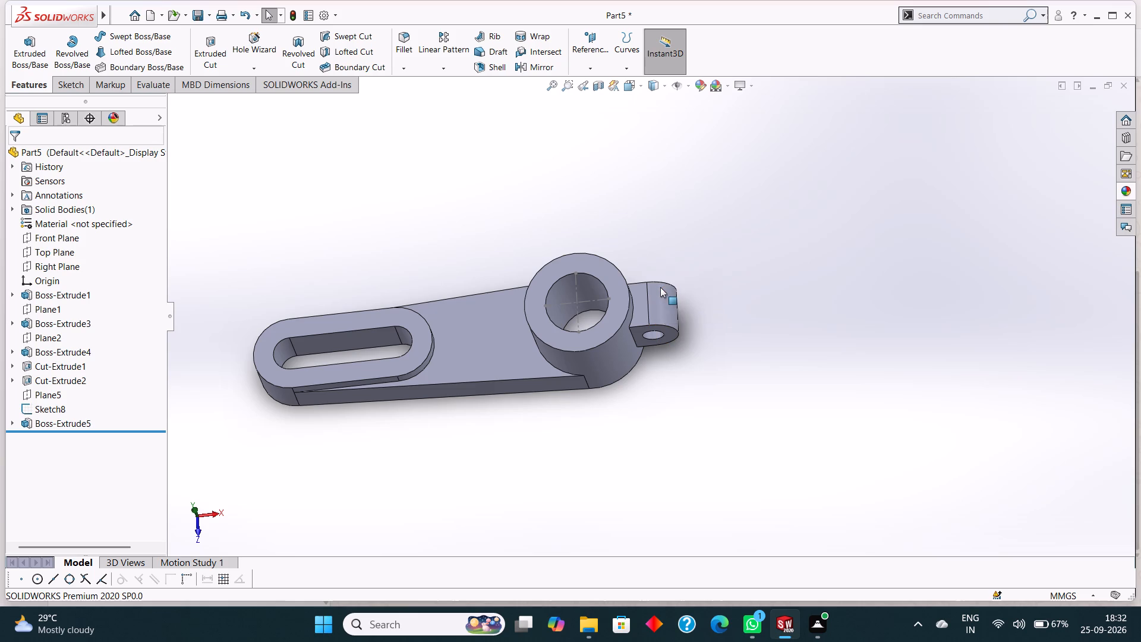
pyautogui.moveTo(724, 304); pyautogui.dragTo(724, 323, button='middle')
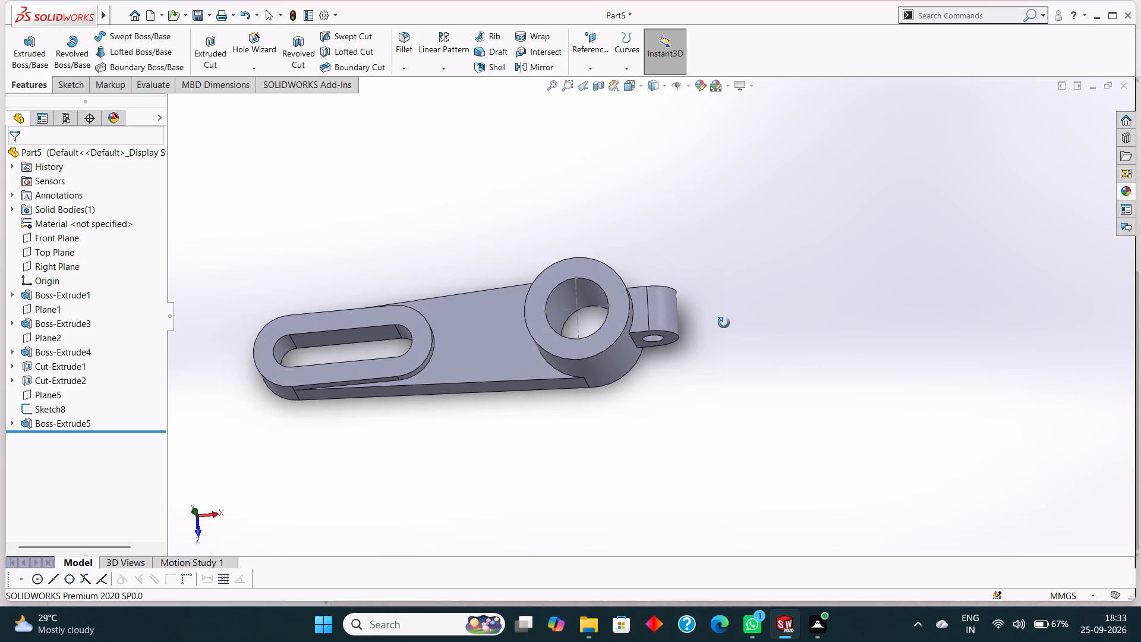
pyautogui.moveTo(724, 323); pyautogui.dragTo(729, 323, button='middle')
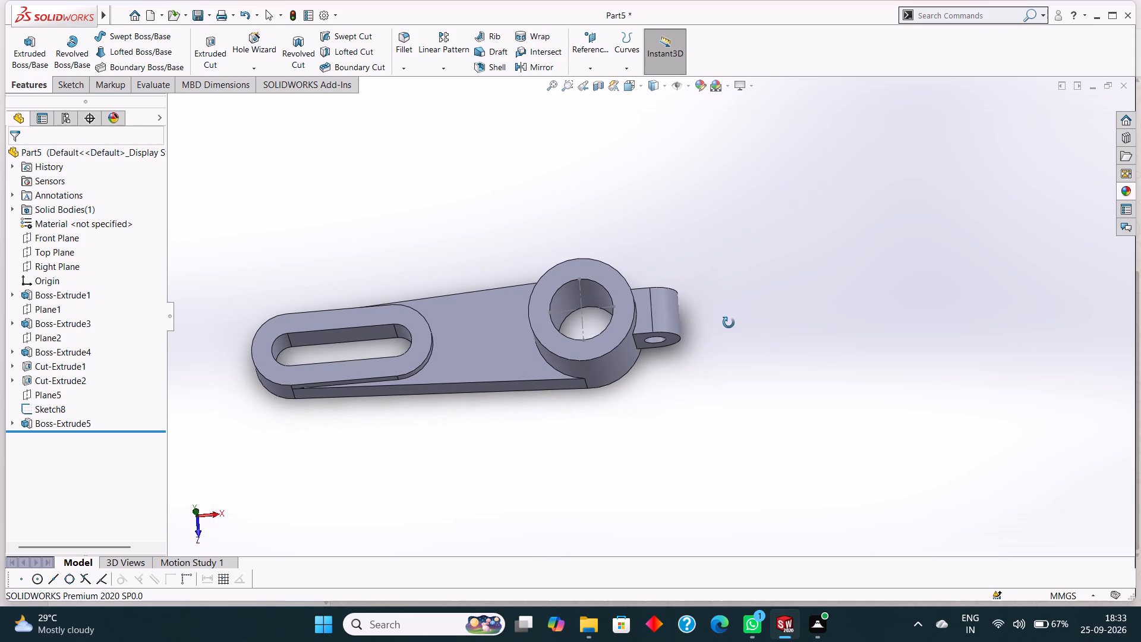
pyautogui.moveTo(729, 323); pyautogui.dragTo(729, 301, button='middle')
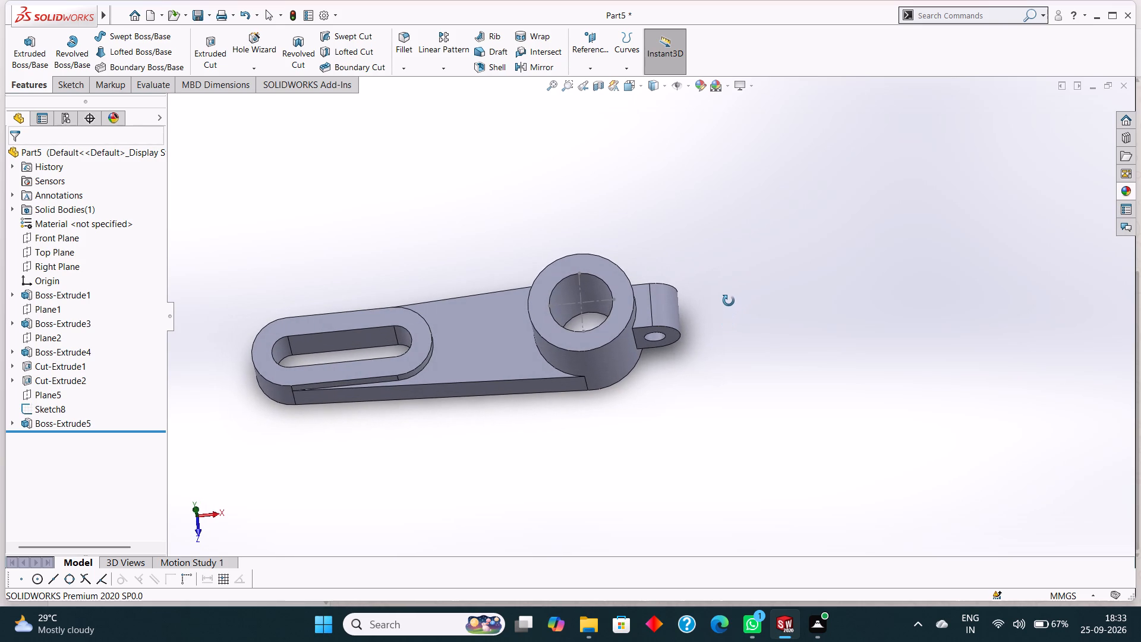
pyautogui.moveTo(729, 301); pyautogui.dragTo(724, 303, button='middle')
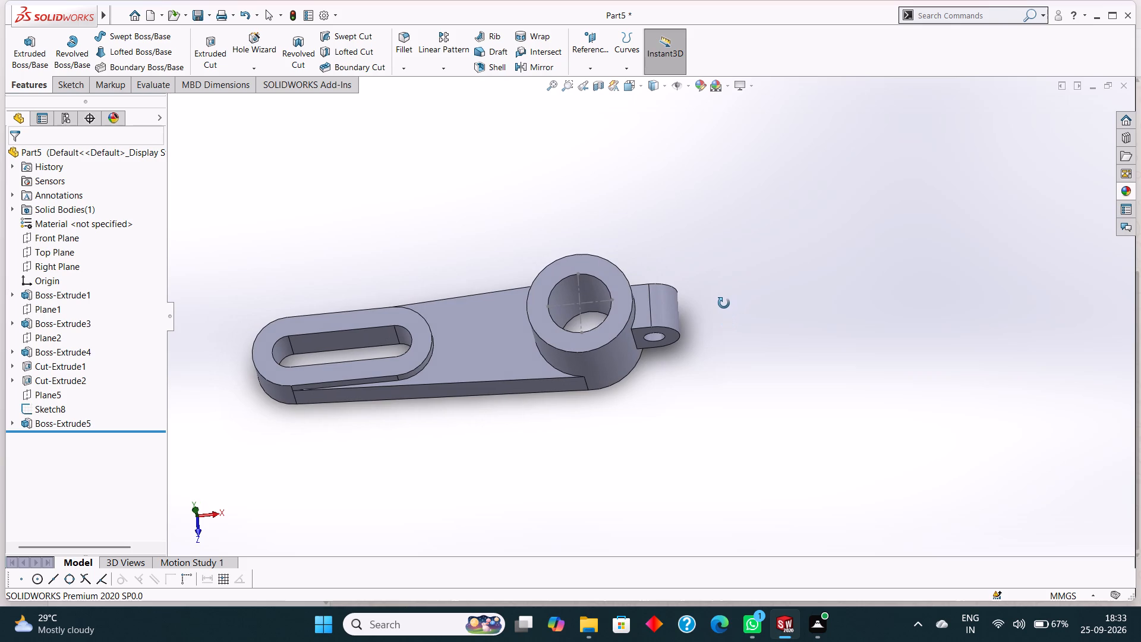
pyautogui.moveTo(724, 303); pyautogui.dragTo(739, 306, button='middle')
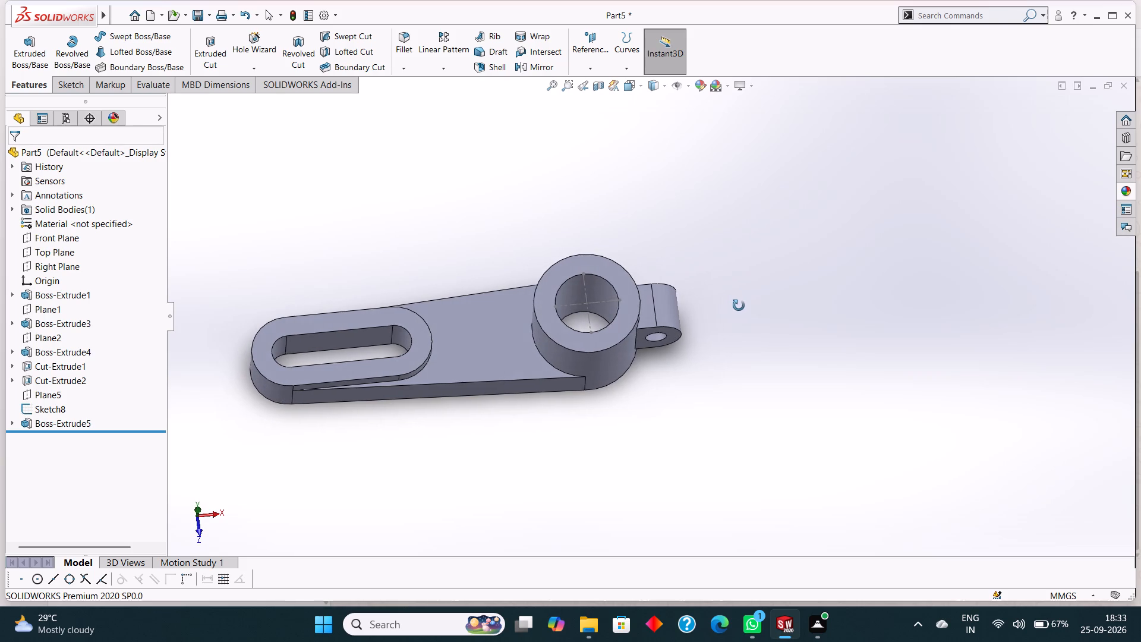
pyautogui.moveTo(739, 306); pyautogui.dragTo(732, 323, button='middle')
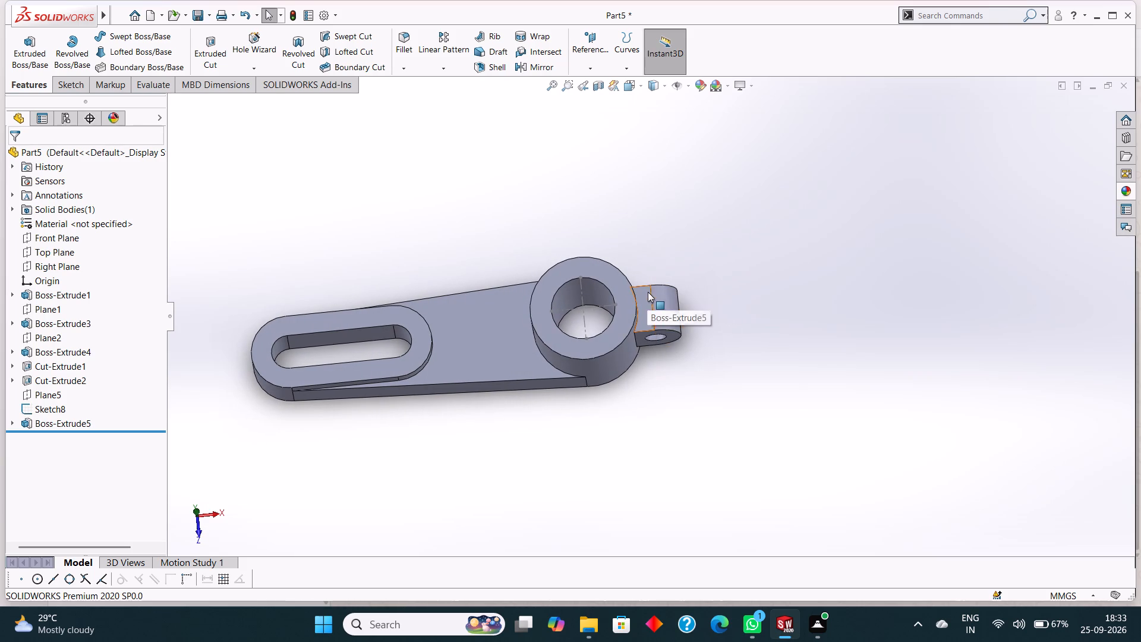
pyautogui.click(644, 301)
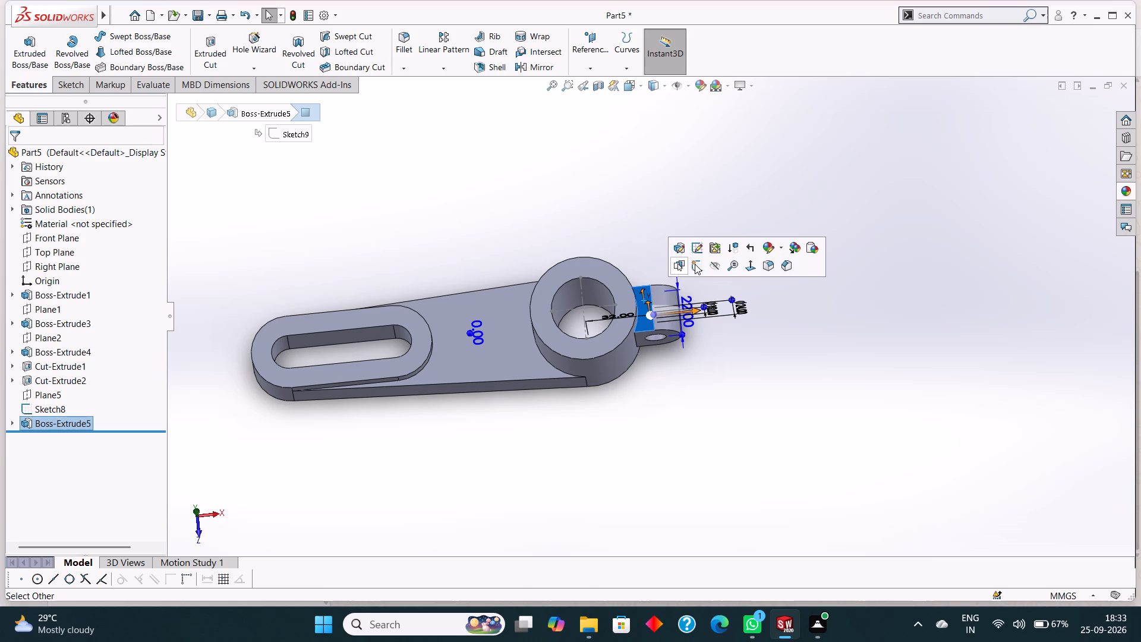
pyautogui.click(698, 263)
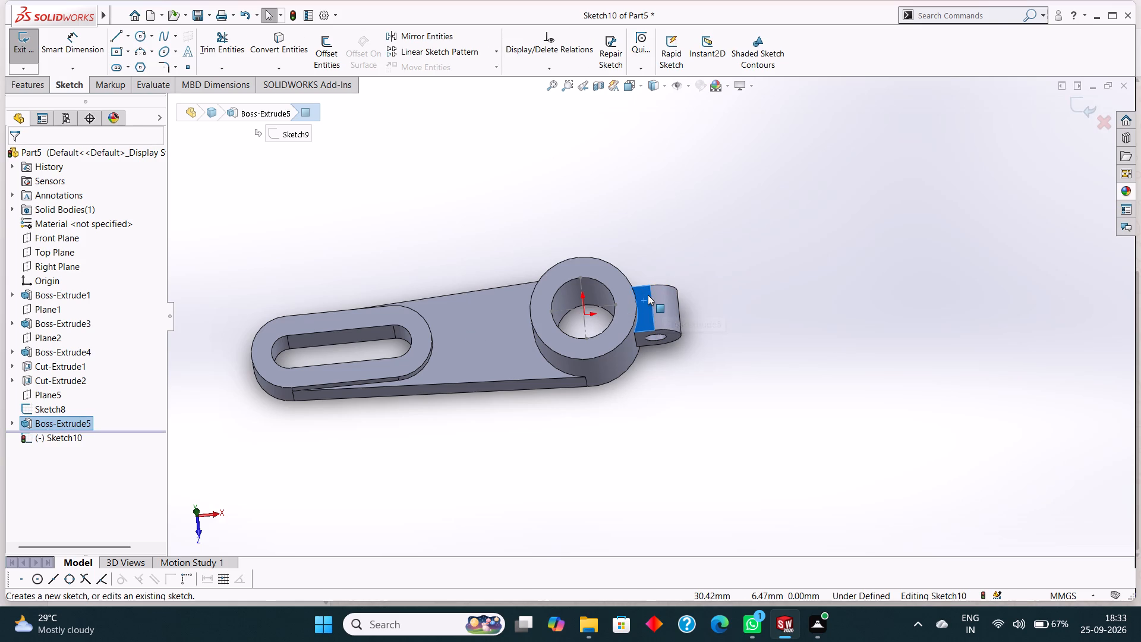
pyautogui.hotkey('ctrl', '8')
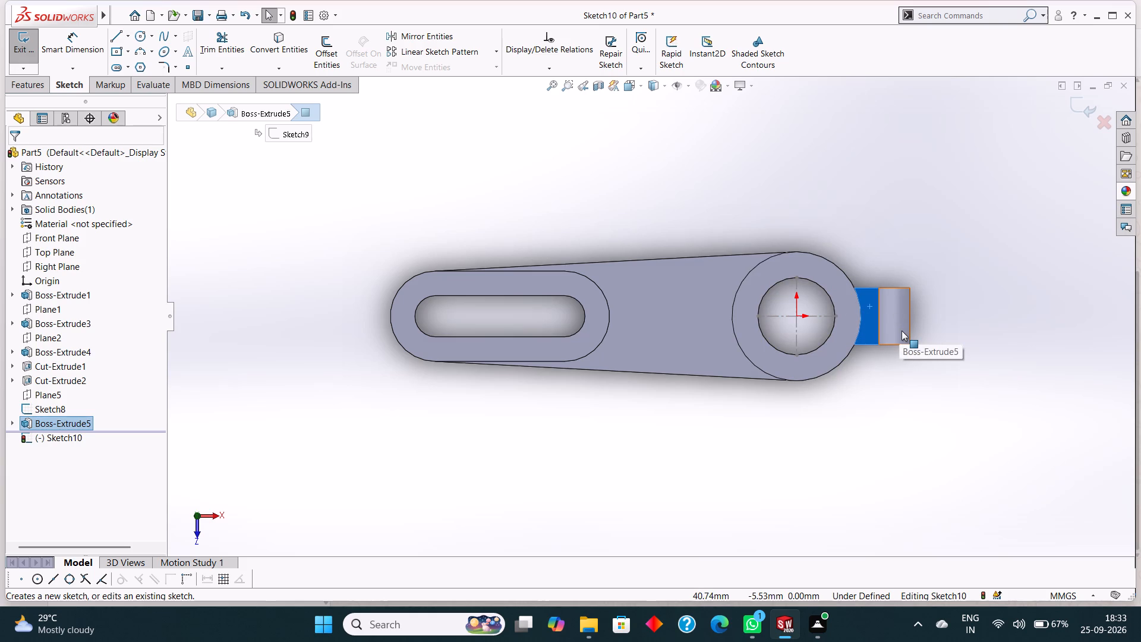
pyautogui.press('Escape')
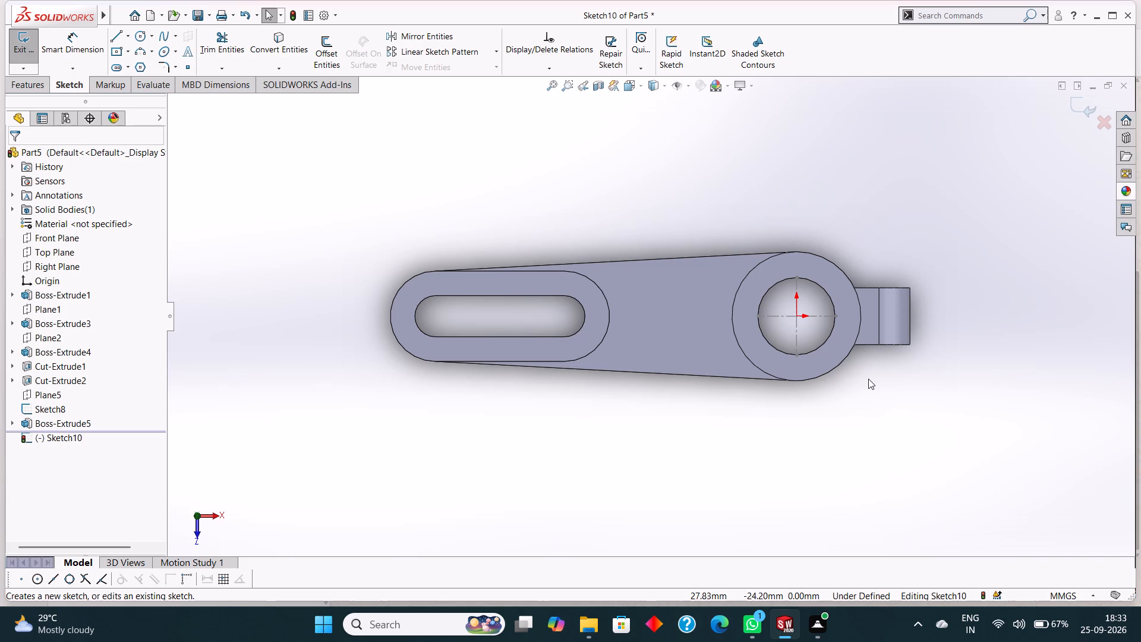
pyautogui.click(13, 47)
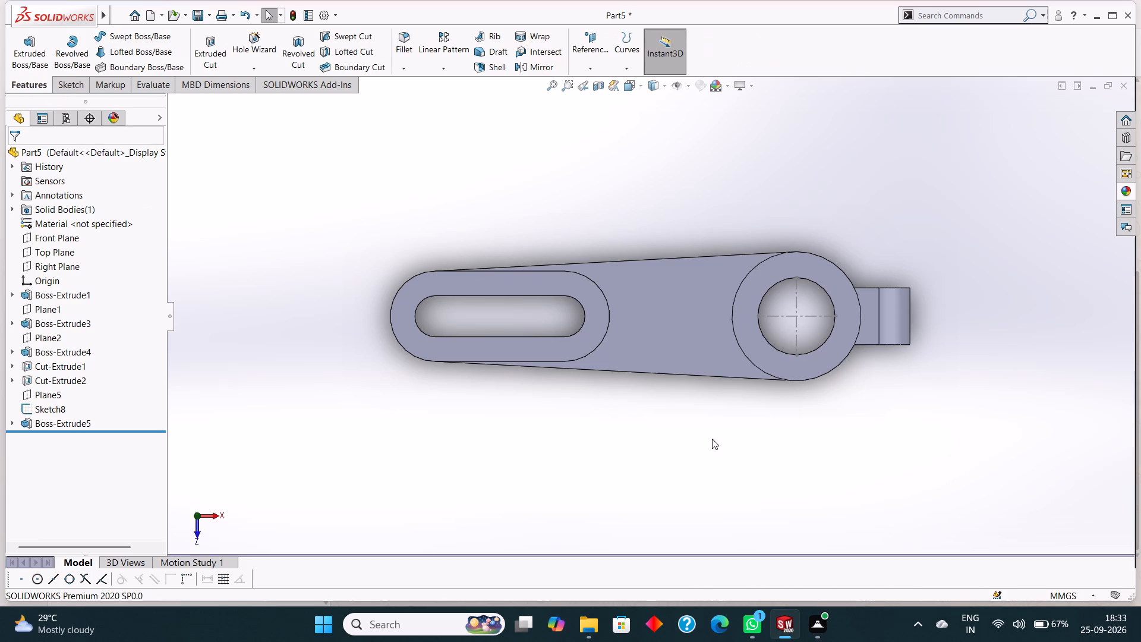
# Start a new sketch on the ring-shaped top face of the hollow cylinder.
pyautogui.moveTo(758, 446); pyautogui.dragTo(758, 438, button='middle')
pyautogui.click(848, 307)
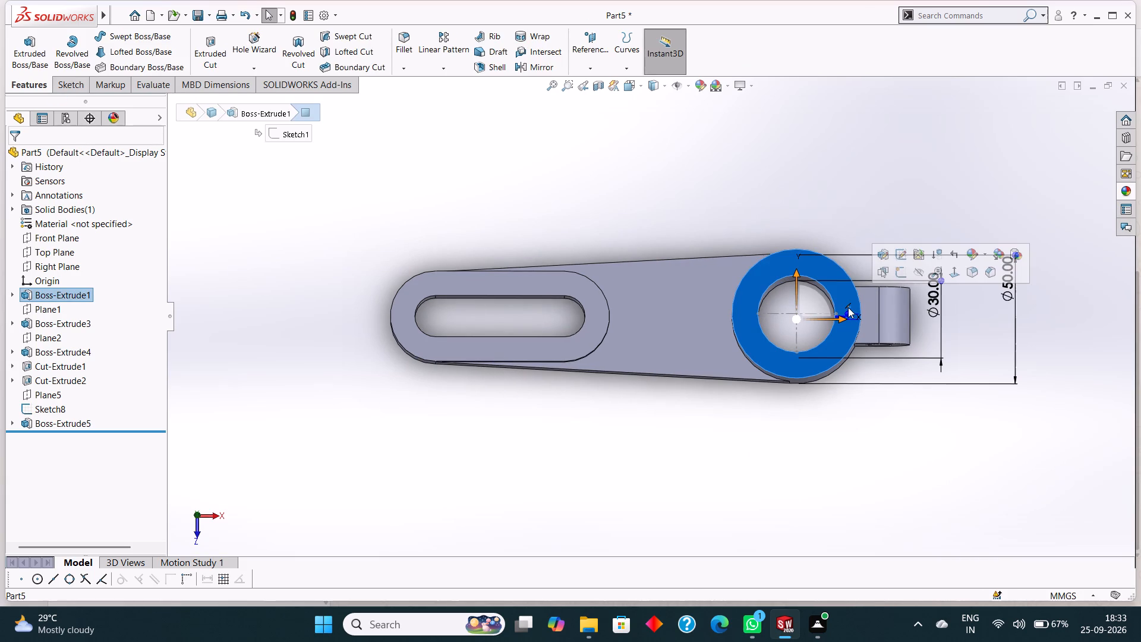
pyautogui.rightClick(848, 307)
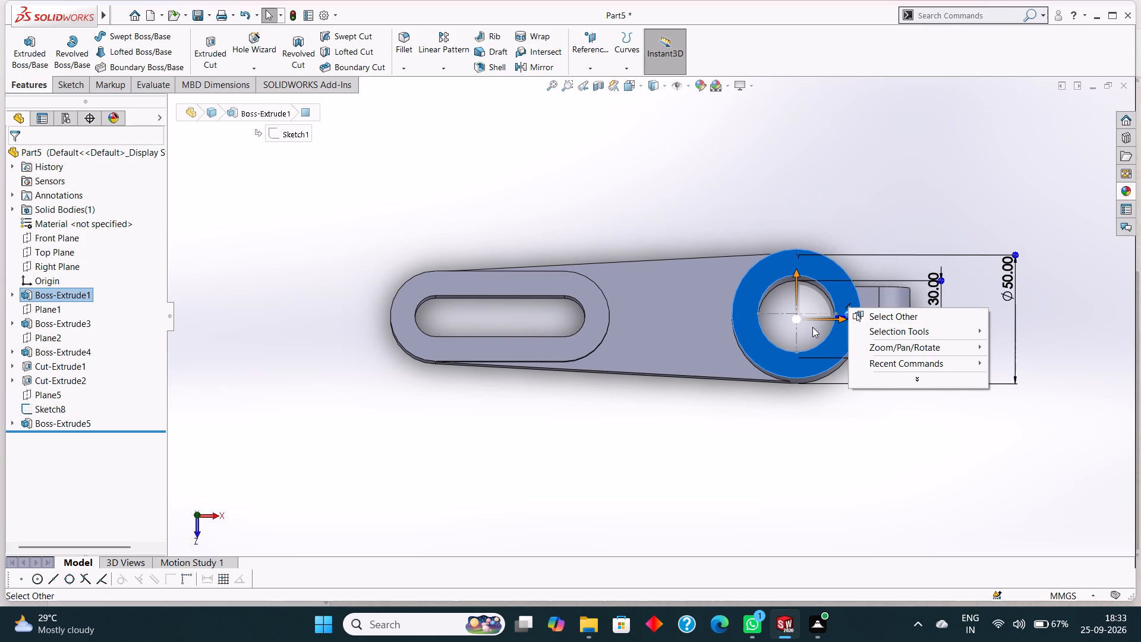
pyautogui.press('Escape')
pyautogui.press('Escape')
pyautogui.rightClick(839, 338)
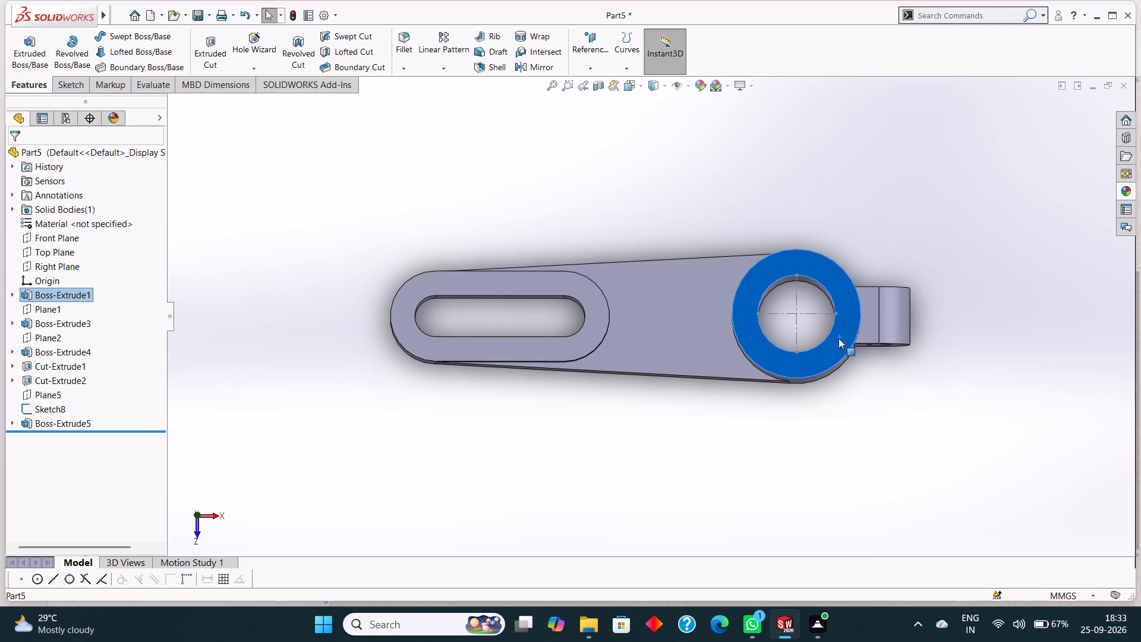
pyautogui.click(863, 323)
pyautogui.moveTo(821, 438); pyautogui.dragTo(828, 396, button='middle')
pyautogui.hotkey('ctrl', '8')
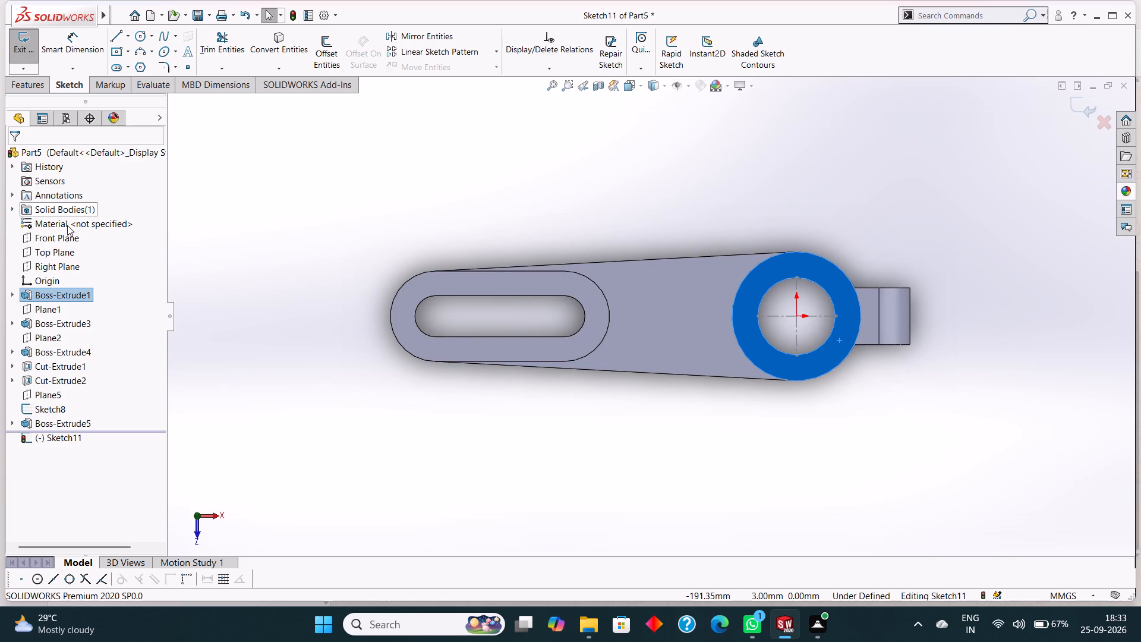
pyautogui.press('Escape')
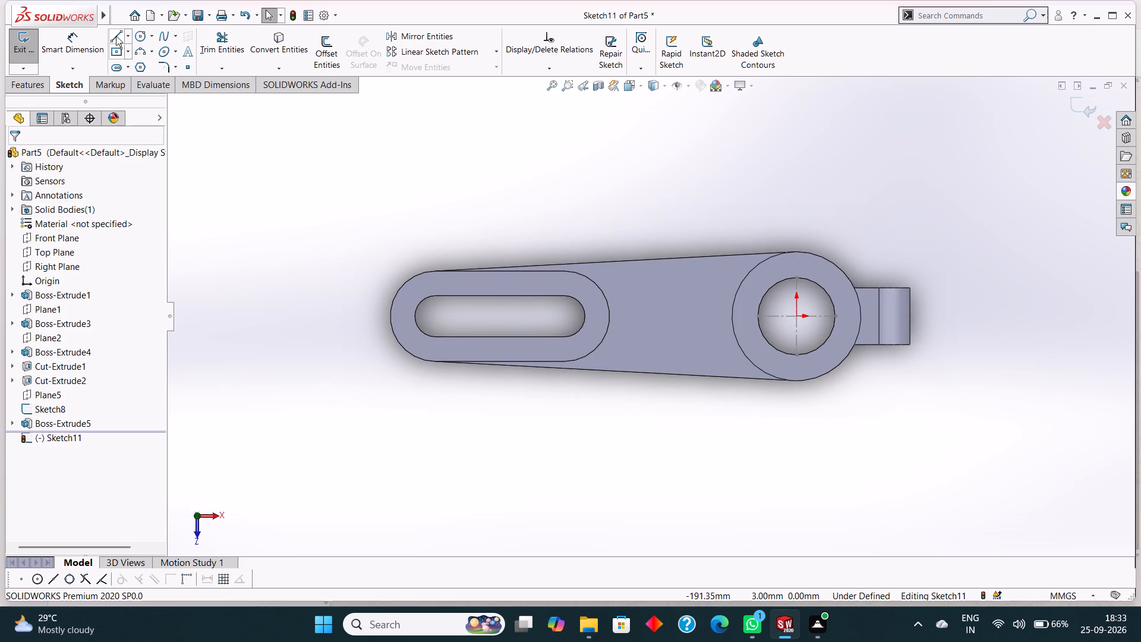
# Sketch a horizontal centerline about 38 mm long from the bore's lug-side quadrant outward past the side lug.
pyautogui.click(116, 36)
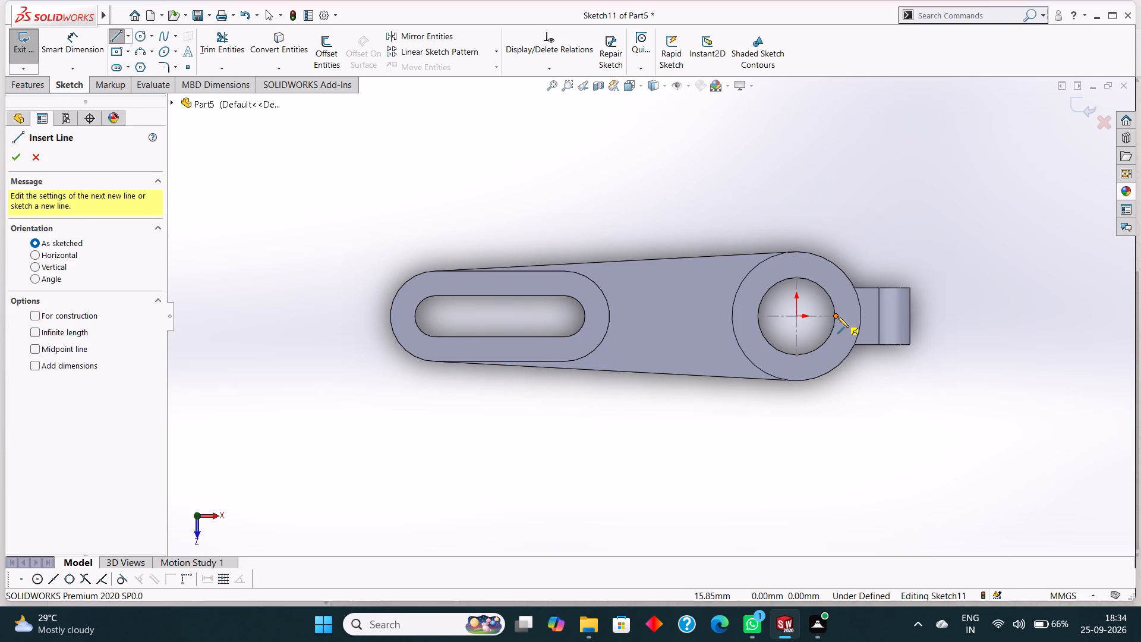
pyautogui.click(130, 36)
pyautogui.click(140, 64)
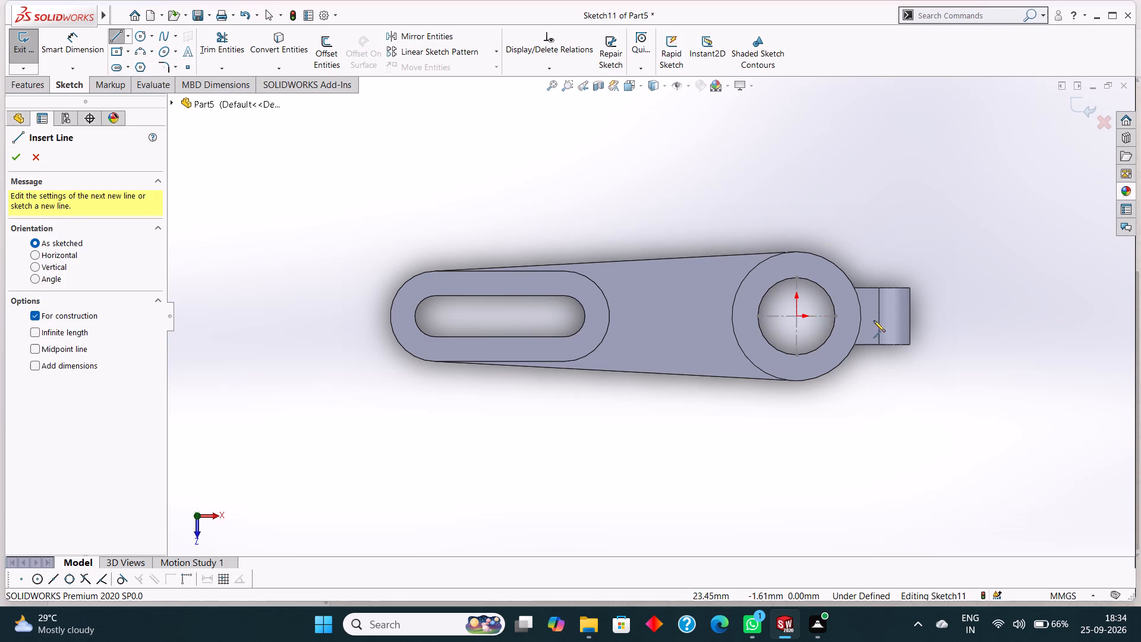
pyautogui.click(835, 313)
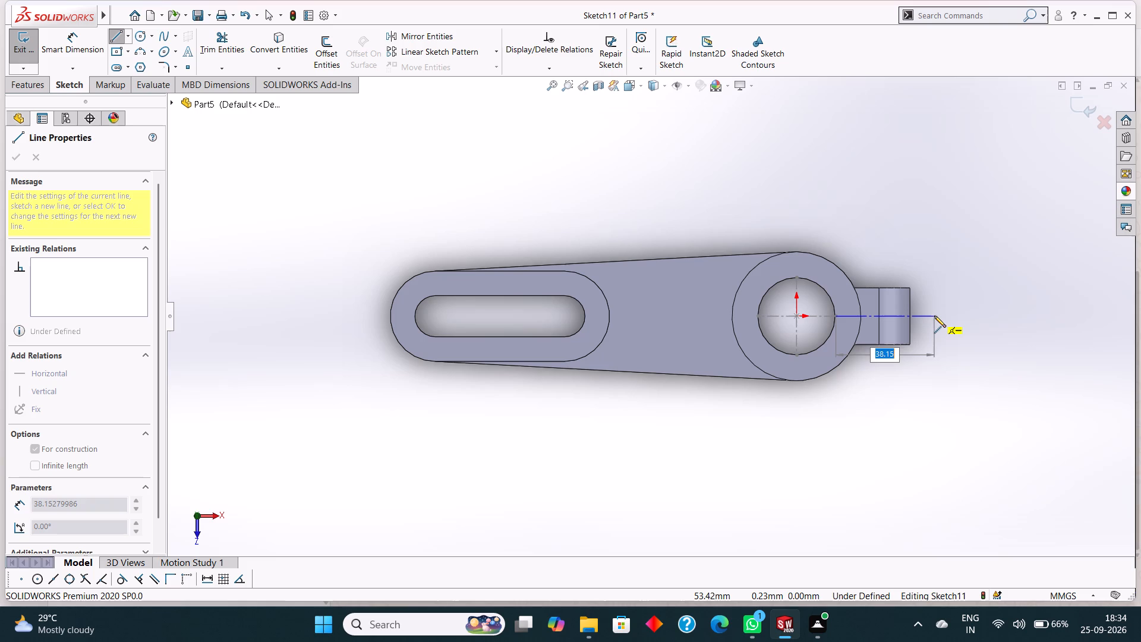
pyautogui.click(934, 316)
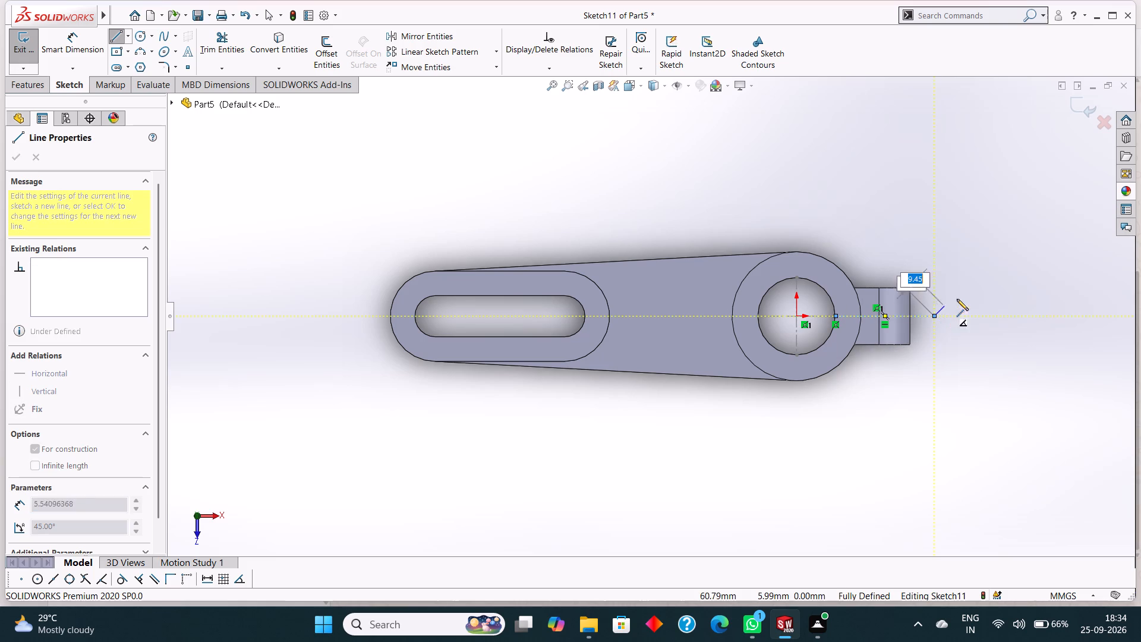
pyautogui.rightClick(960, 288)
pyautogui.click(976, 291)
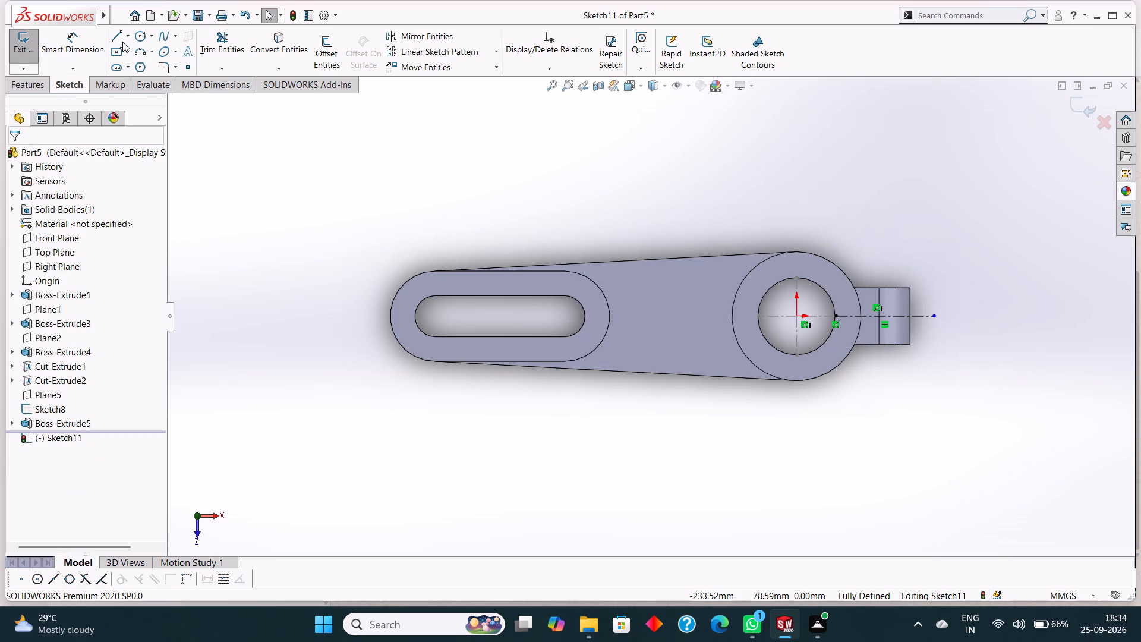
# Sketch a 1 mm vertical line upward from the outer end of the centerline.
pyautogui.click(119, 37)
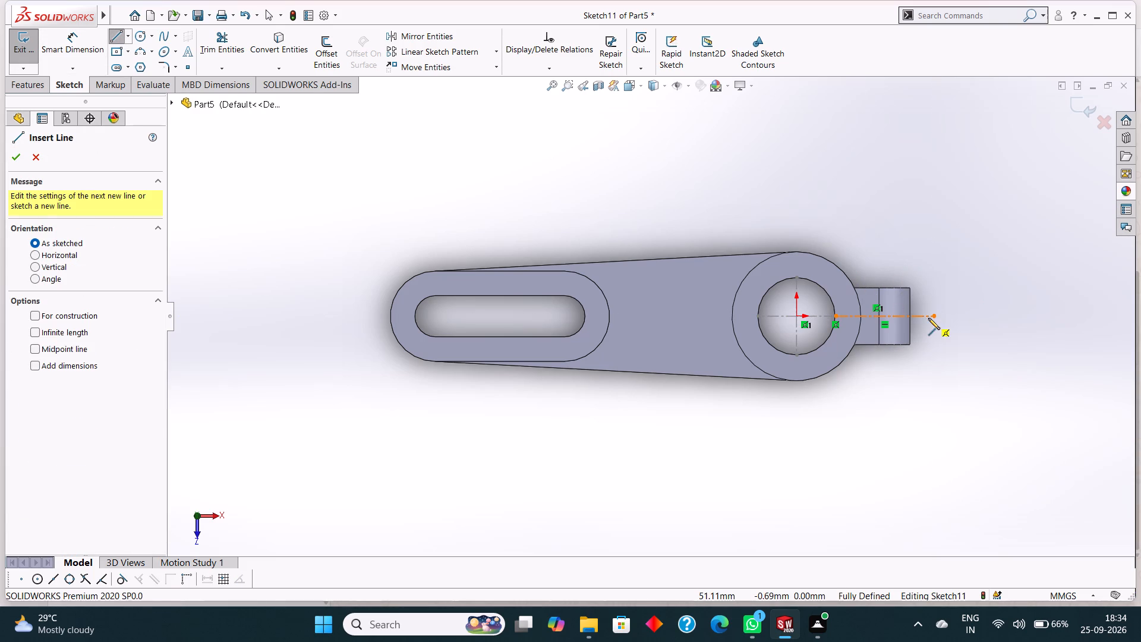
pyautogui.click(935, 316)
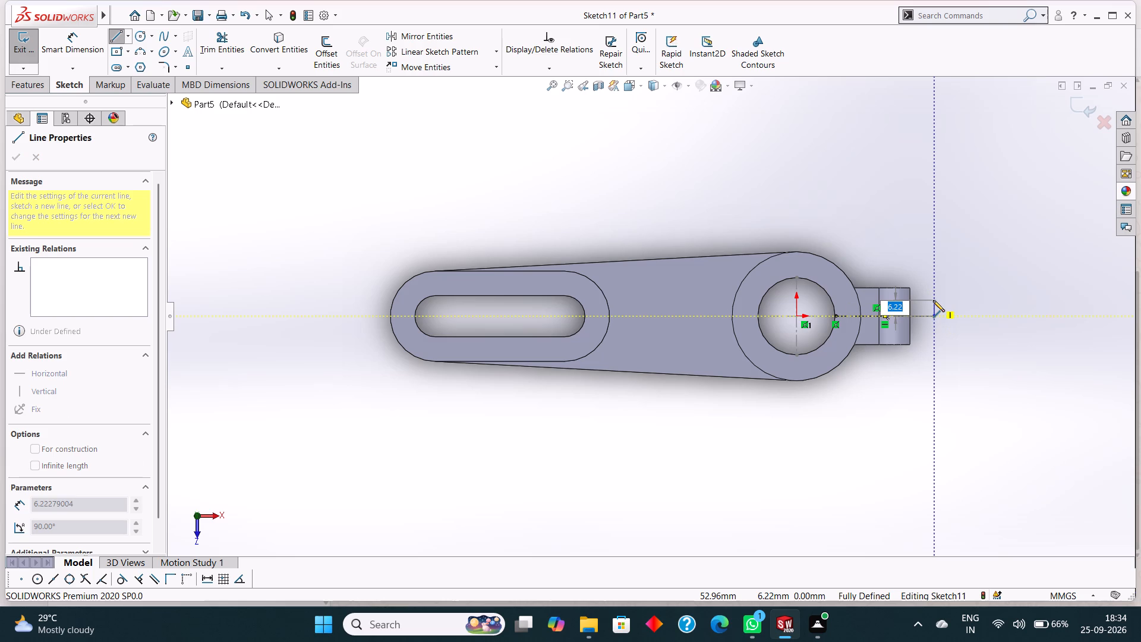
pyautogui.press('1')
pyautogui.press('Return')
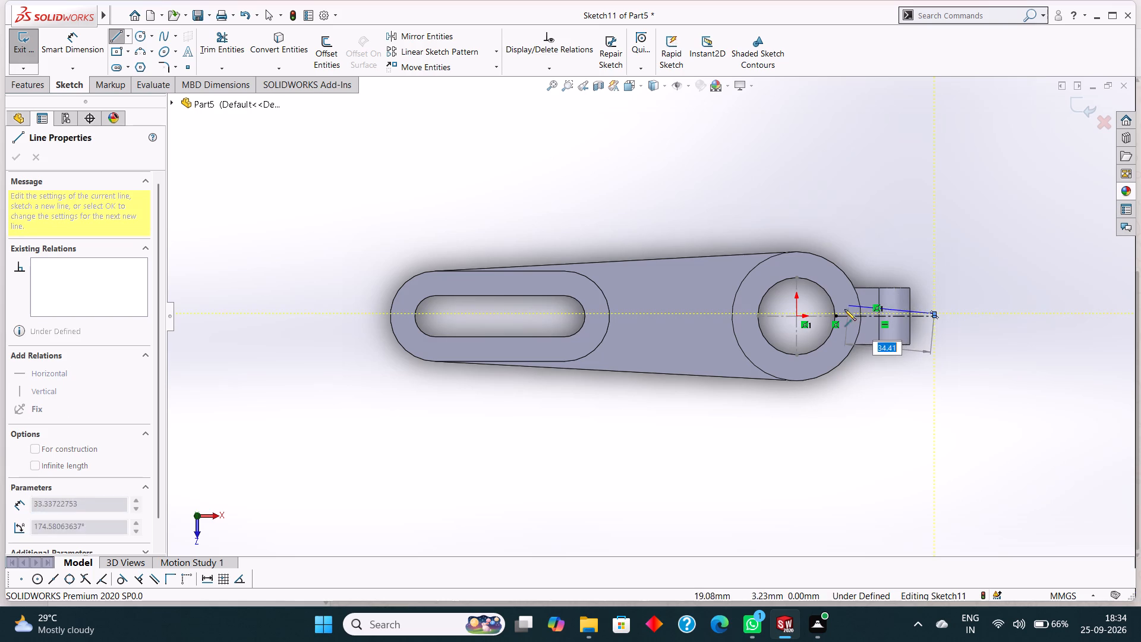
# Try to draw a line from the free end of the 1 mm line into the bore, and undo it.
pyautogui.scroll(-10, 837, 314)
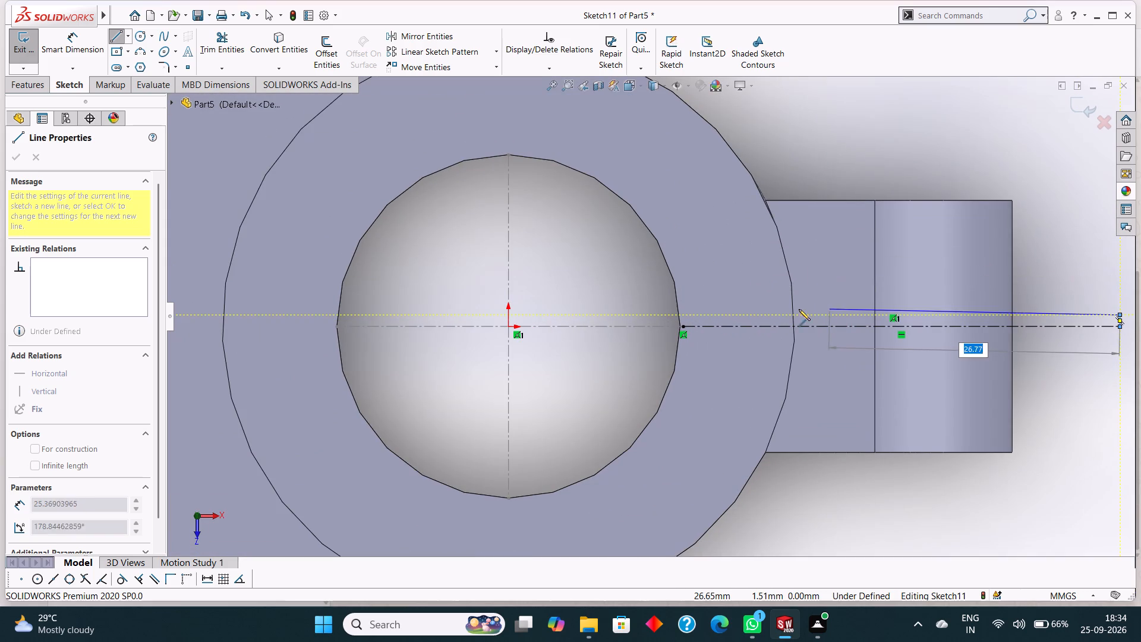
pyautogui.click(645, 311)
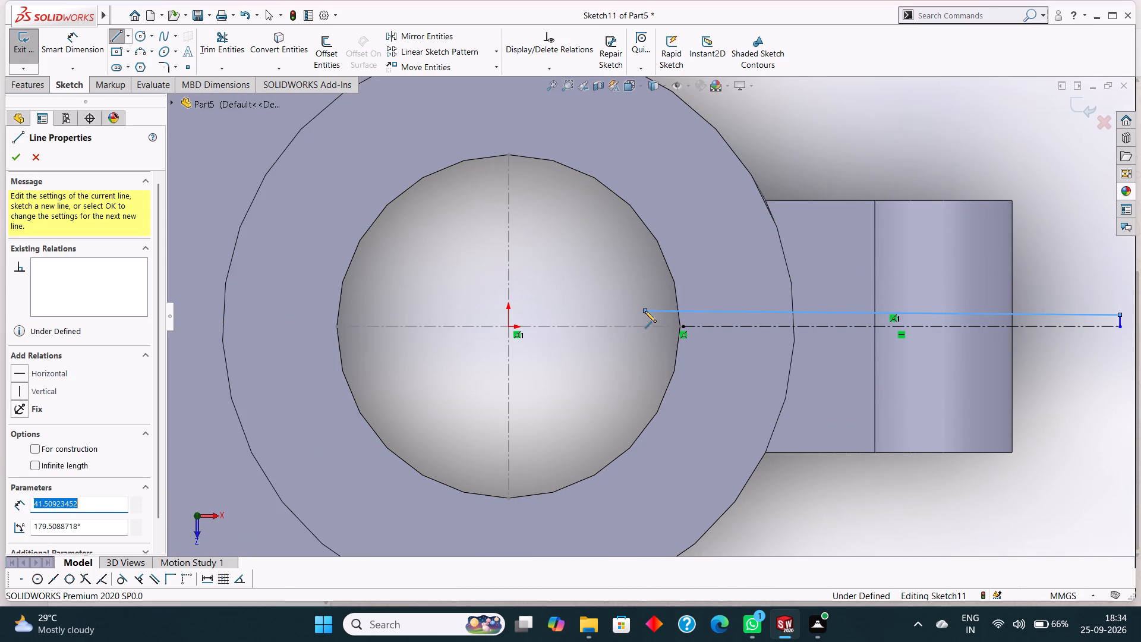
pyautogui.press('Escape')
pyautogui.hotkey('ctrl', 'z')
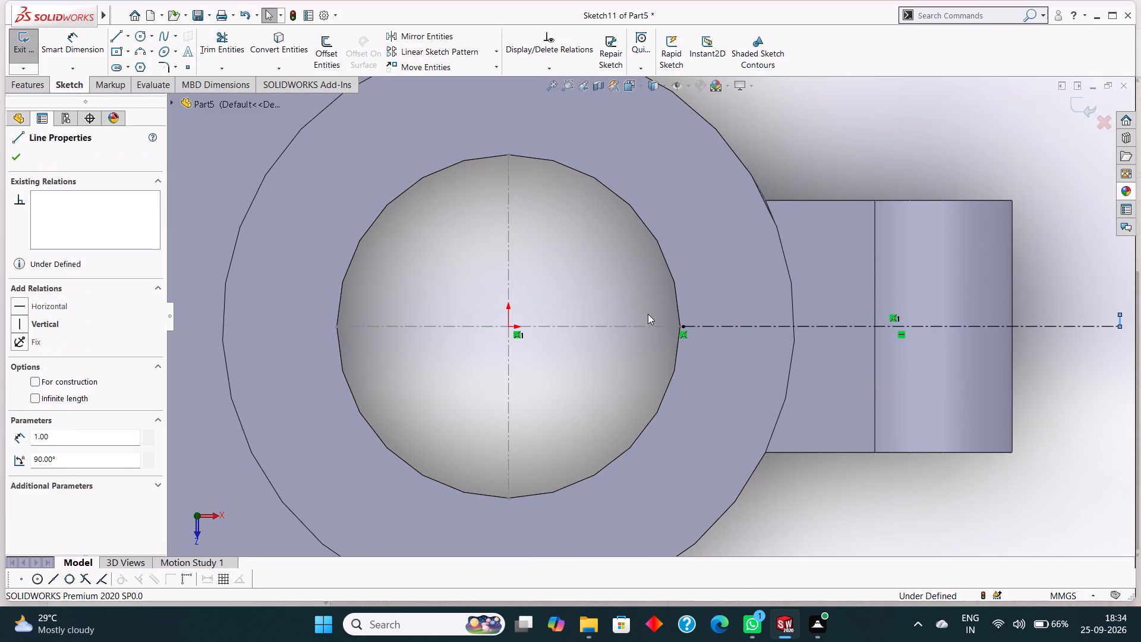
# Sketch horizontal lines into the bore on both sides of the centerline and close them into a 2 mm wide slit rectangle.
pyautogui.click(112, 38)
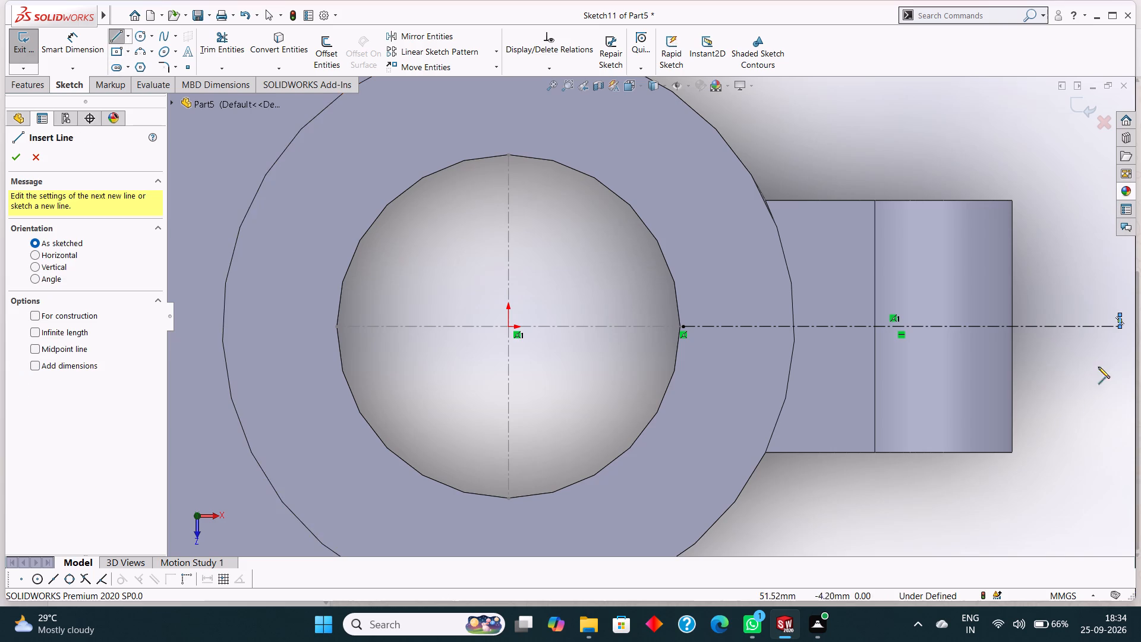
pyautogui.scroll(-3, 1098, 341)
pyautogui.scroll(-3, 1039, 288)
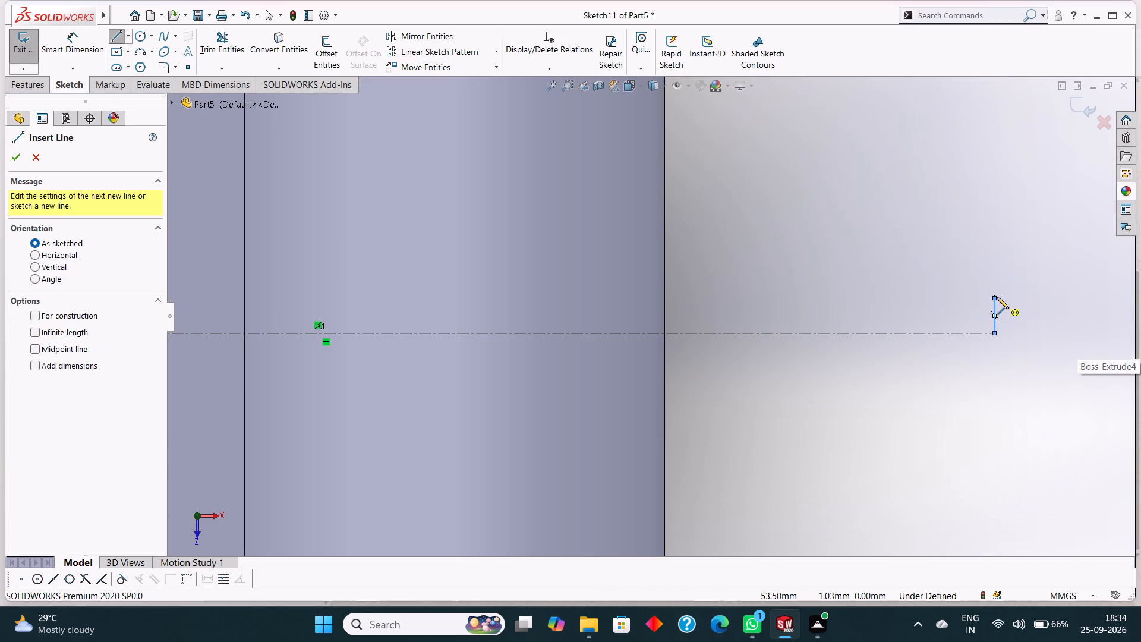
pyautogui.click(995, 297)
pyautogui.scroll(6, 995, 297)
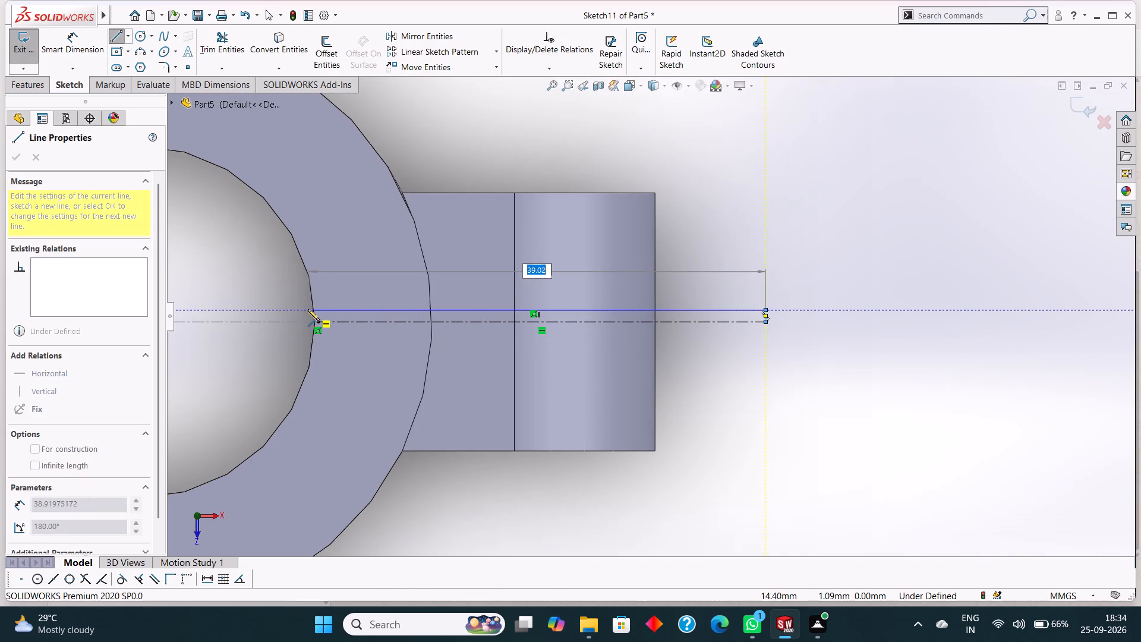
pyautogui.click(275, 310)
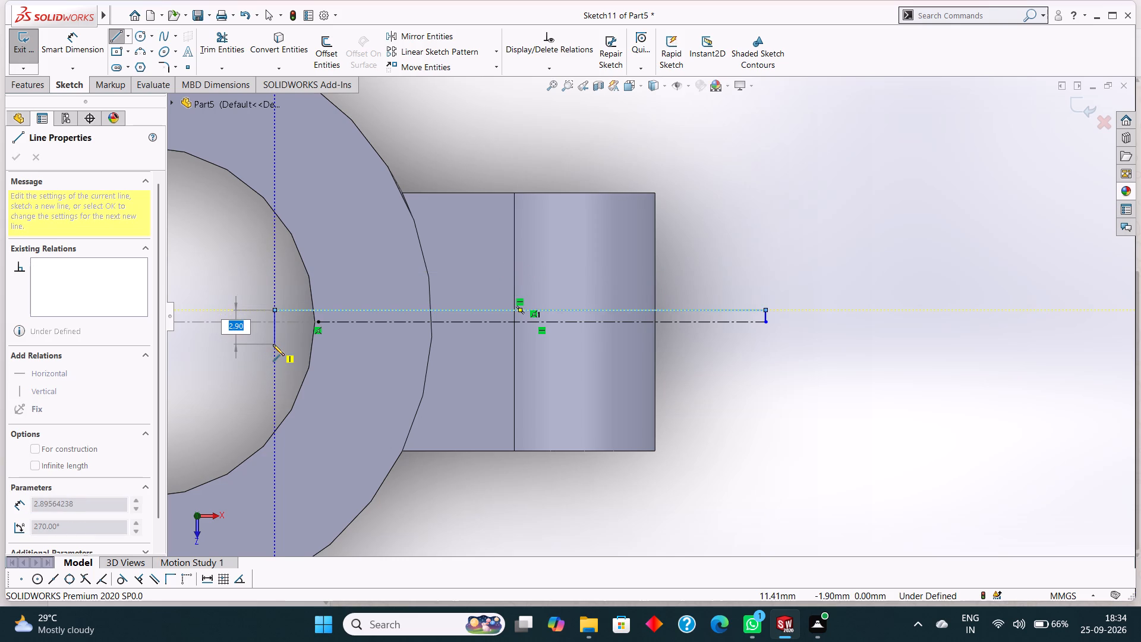
pyautogui.press('2')
pyautogui.press('Return')
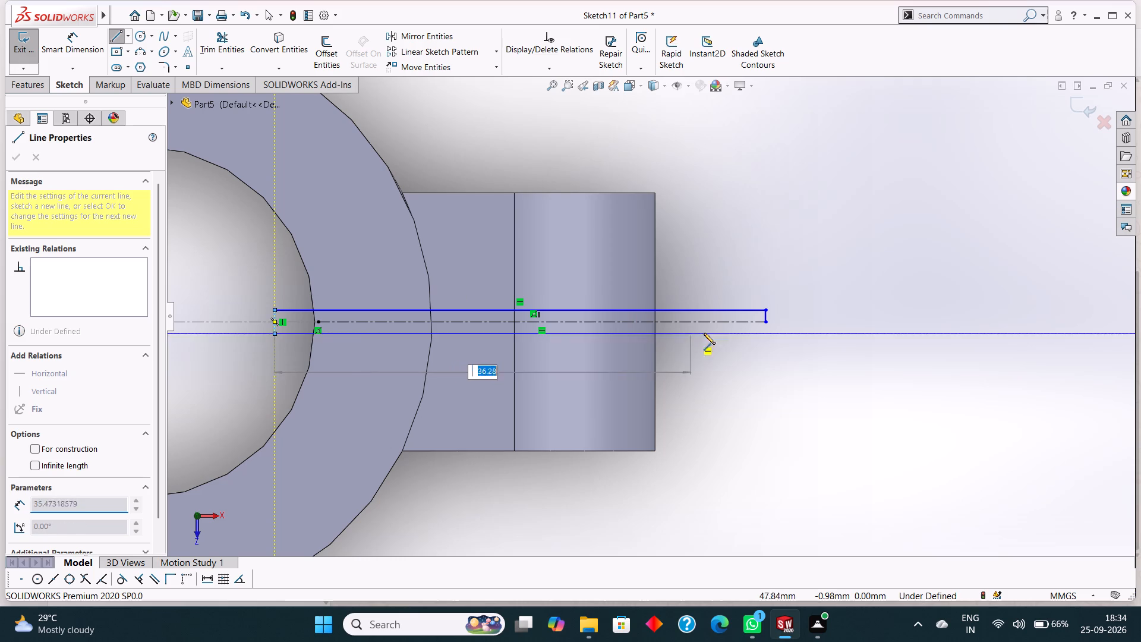
pyautogui.click(764, 332)
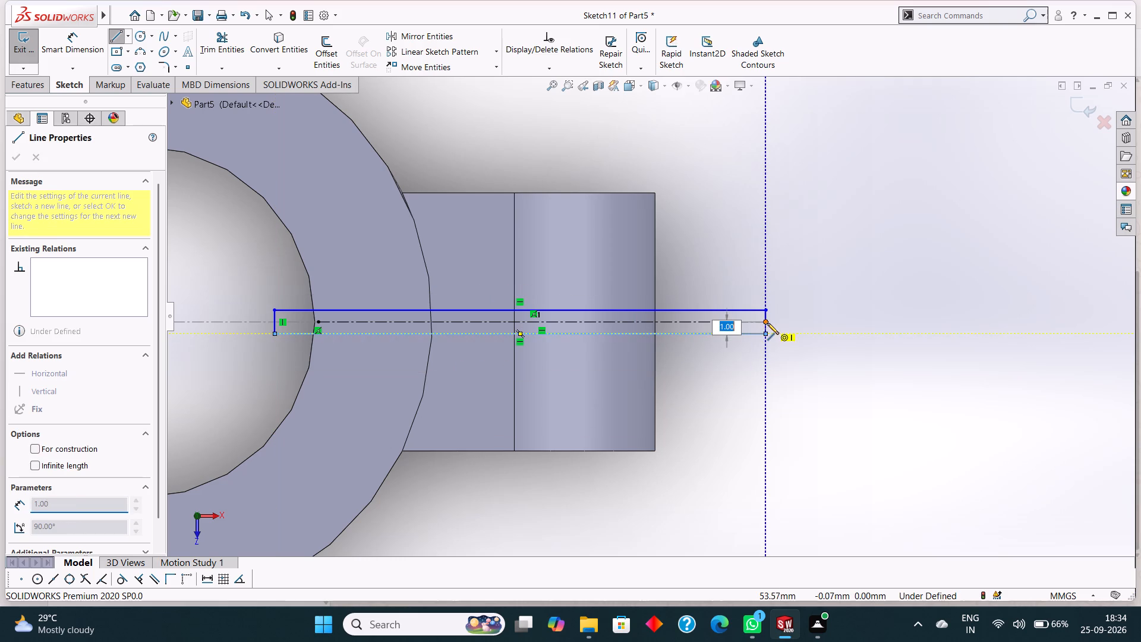
pyautogui.click(764, 321)
pyautogui.rightClick(860, 321)
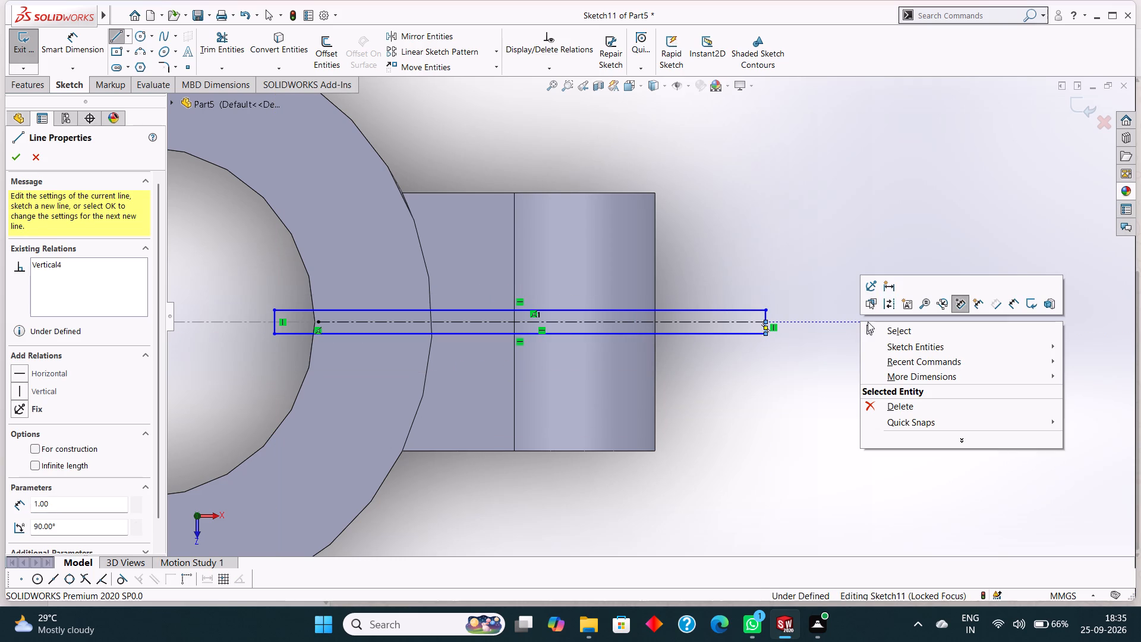
pyautogui.click(879, 325)
# Cut-extrude the slit rectangle Through All, splitting the cylinder wall and the side lug.
pyautogui.moveTo(817, 430); pyautogui.dragTo(863, 297, button='middle')
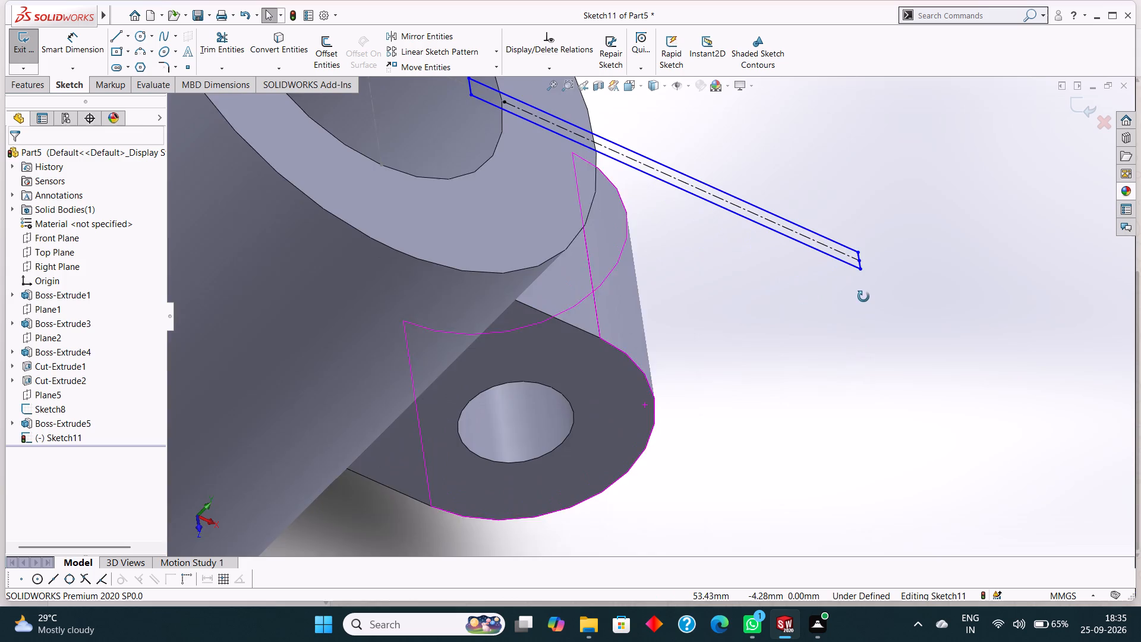
pyautogui.moveTo(863, 297); pyautogui.dragTo(844, 294, button='middle')
pyautogui.scroll(4, 847, 384)
pyautogui.scroll(1, 875, 461)
pyautogui.moveTo(875, 460); pyautogui.dragTo(859, 377, button='middle')
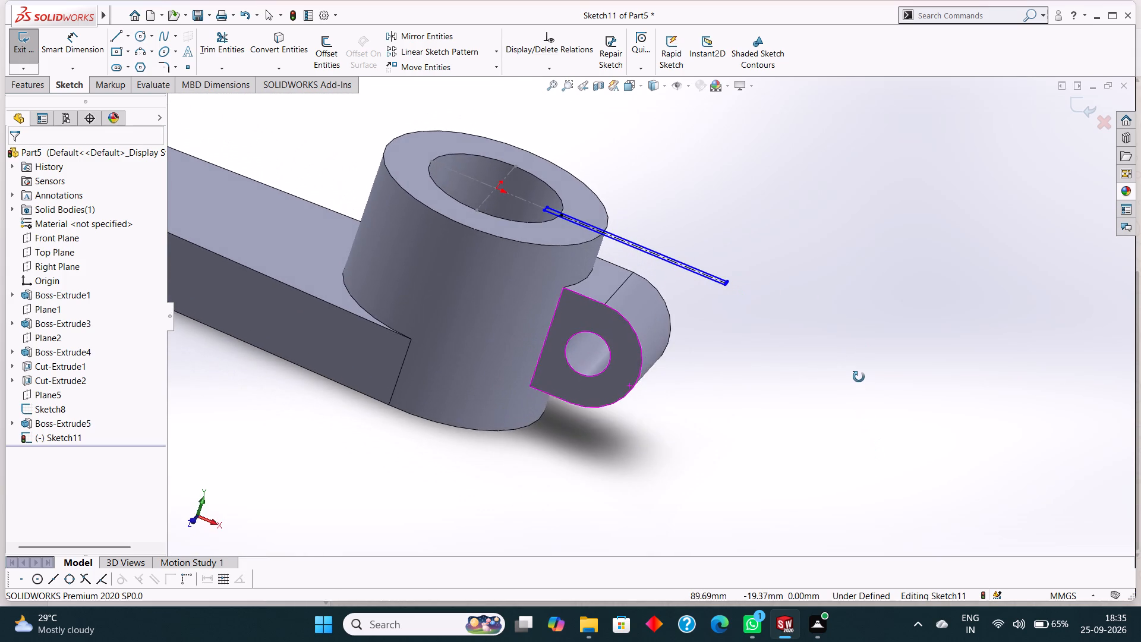
pyautogui.moveTo(859, 377); pyautogui.dragTo(884, 462, button='middle')
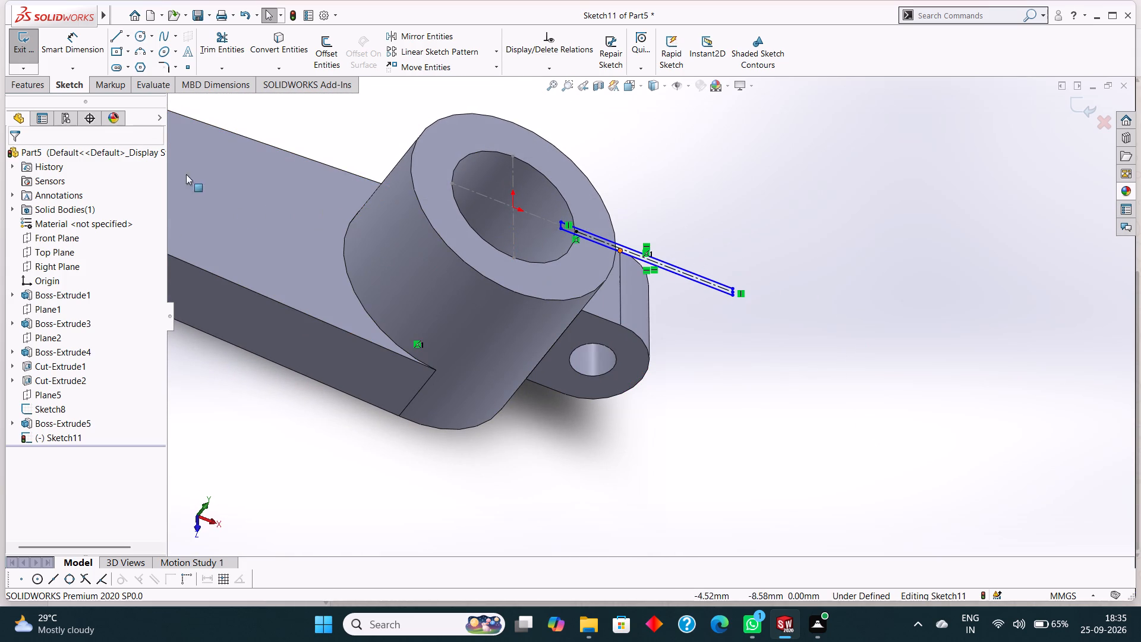
pyautogui.click(16, 77)
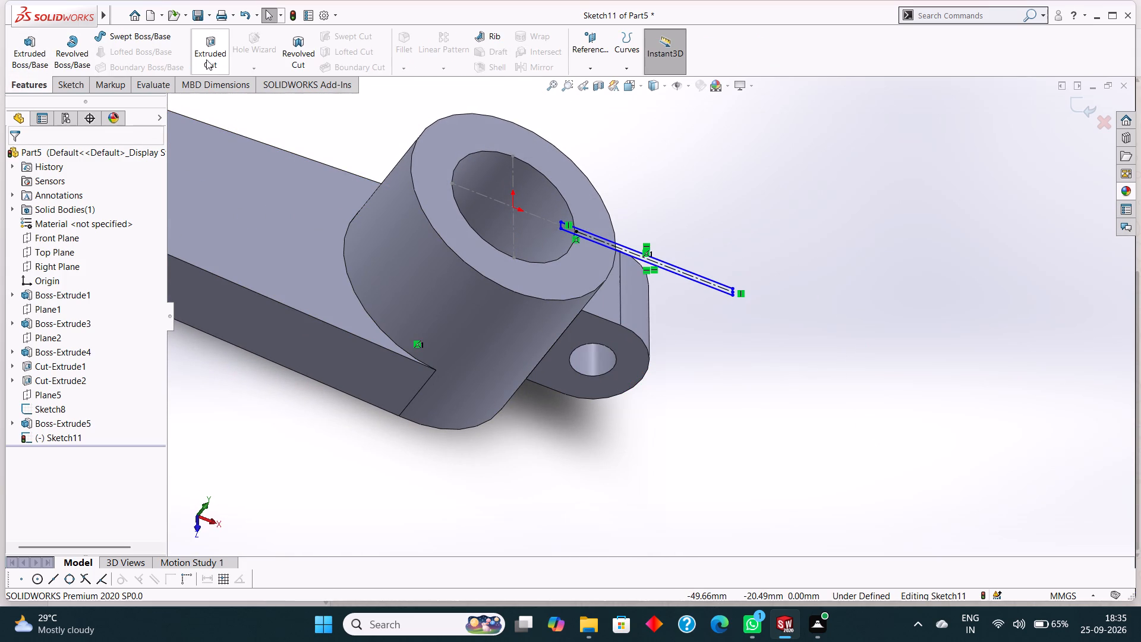
pyautogui.click(210, 59)
pyautogui.moveTo(812, 426); pyautogui.dragTo(779, 279, button='middle')
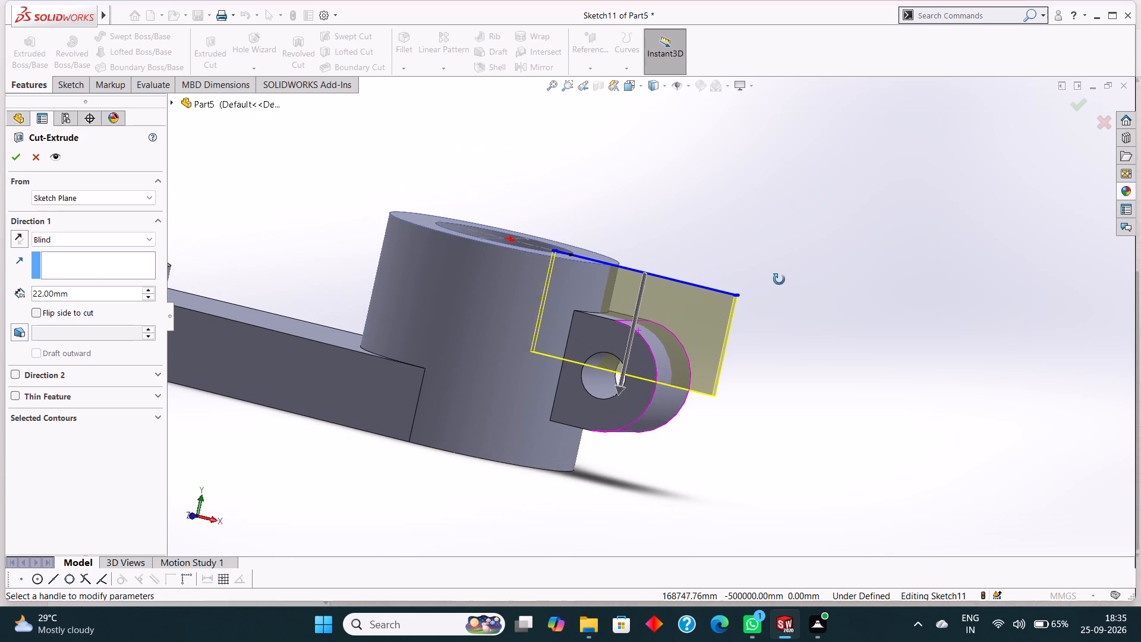
pyautogui.moveTo(779, 279); pyautogui.dragTo(768, 296, button='middle')
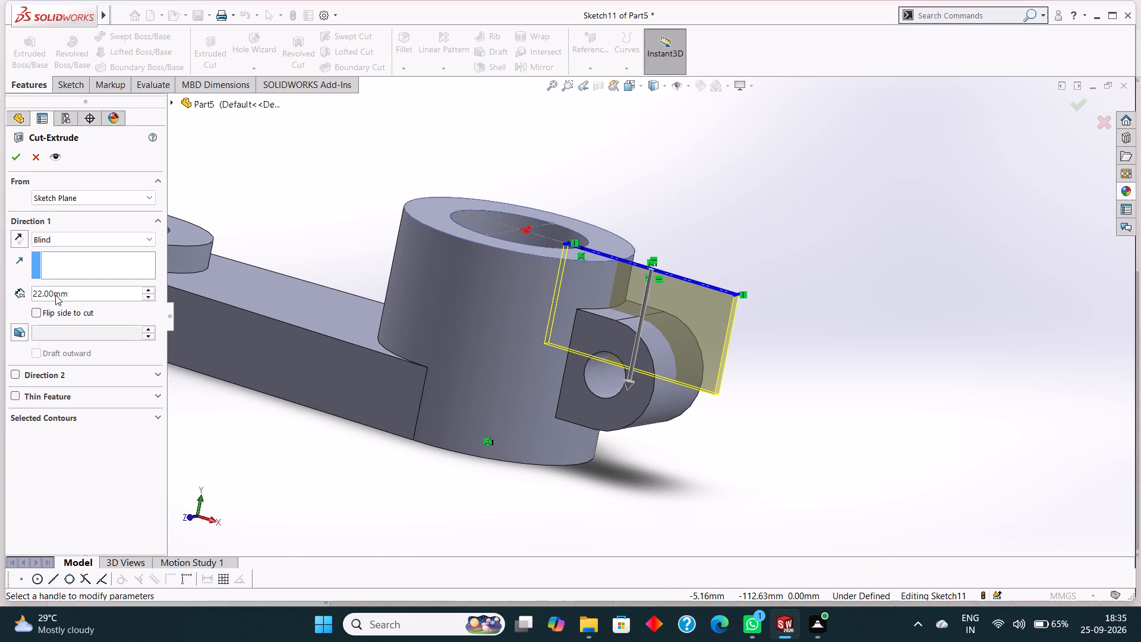
pyautogui.click(71, 243)
pyautogui.click(75, 262)
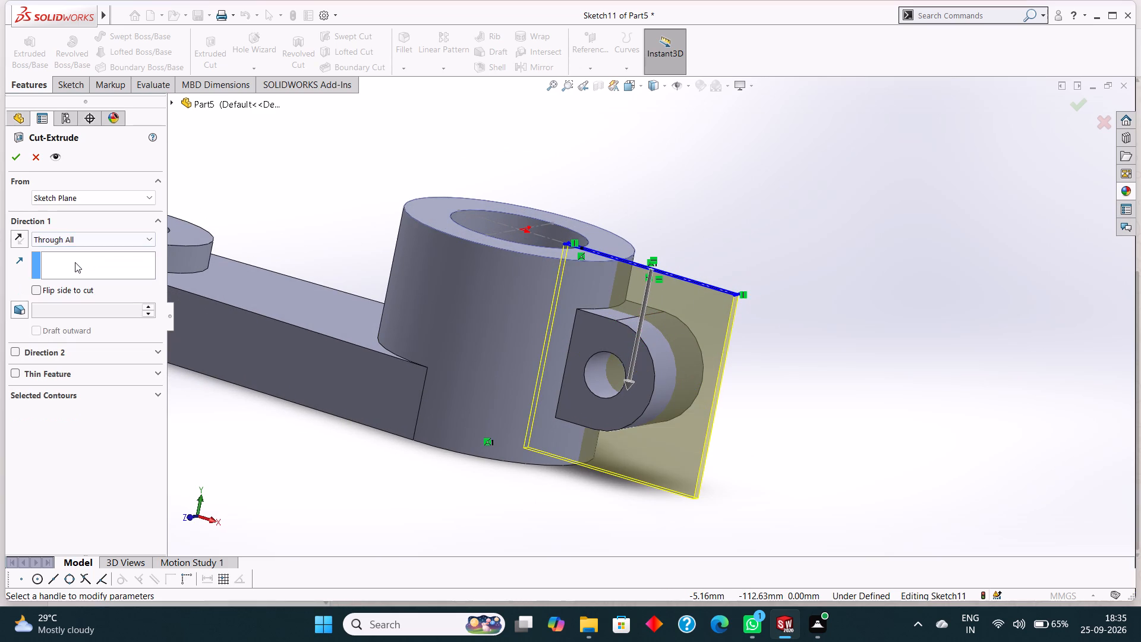
pyautogui.moveTo(440, 524); pyautogui.dragTo(461, 517, button='middle')
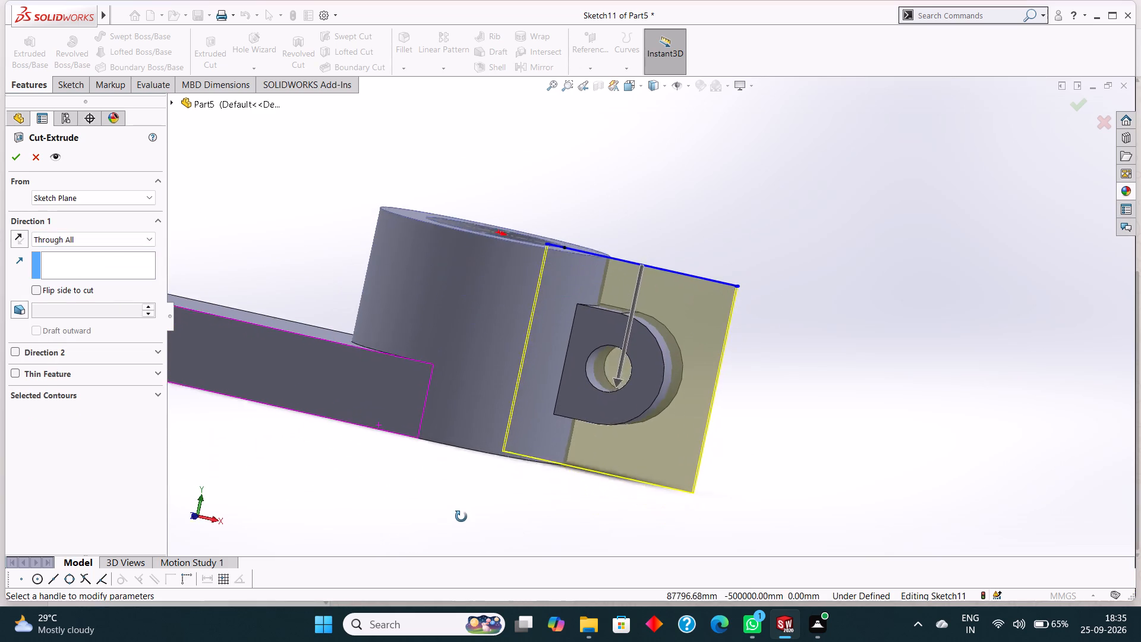
pyautogui.moveTo(461, 517); pyautogui.dragTo(462, 526, button='middle')
pyautogui.click(17, 160)
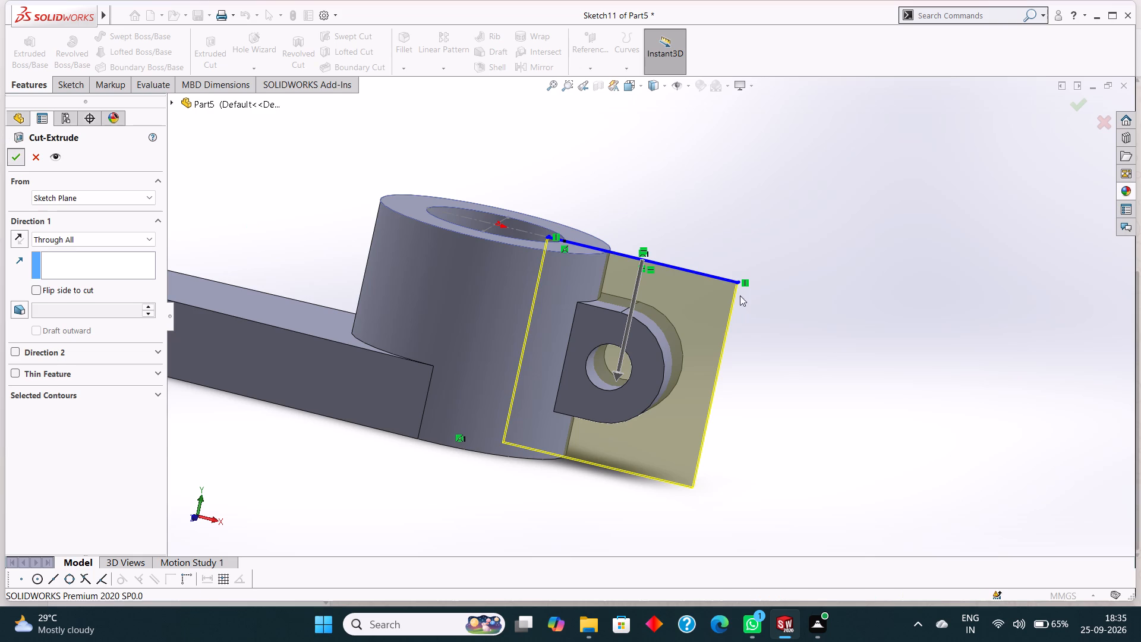
pyautogui.click(827, 284)
# Hide Sketch8, the construction sketch visible in the cylinder's bore.
pyautogui.moveTo(837, 278); pyautogui.dragTo(750, 292, button='middle')
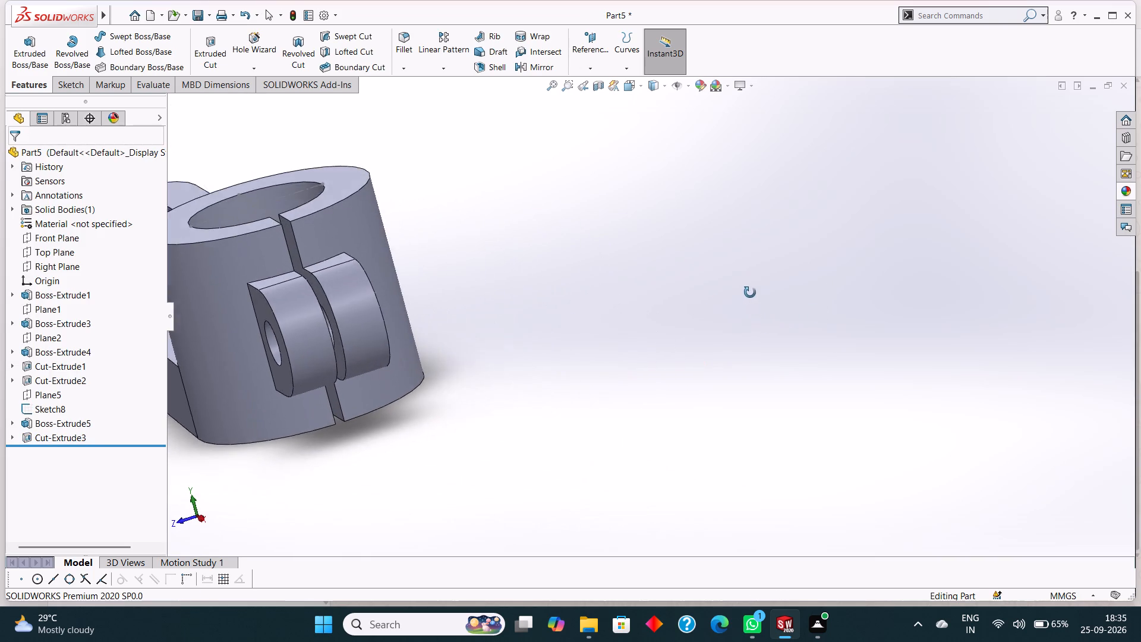
pyautogui.moveTo(750, 292); pyautogui.dragTo(752, 284, button='middle')
pyautogui.scroll(2, 716, 331)
pyautogui.moveTo(691, 335); pyautogui.dragTo(686, 372, button='middle')
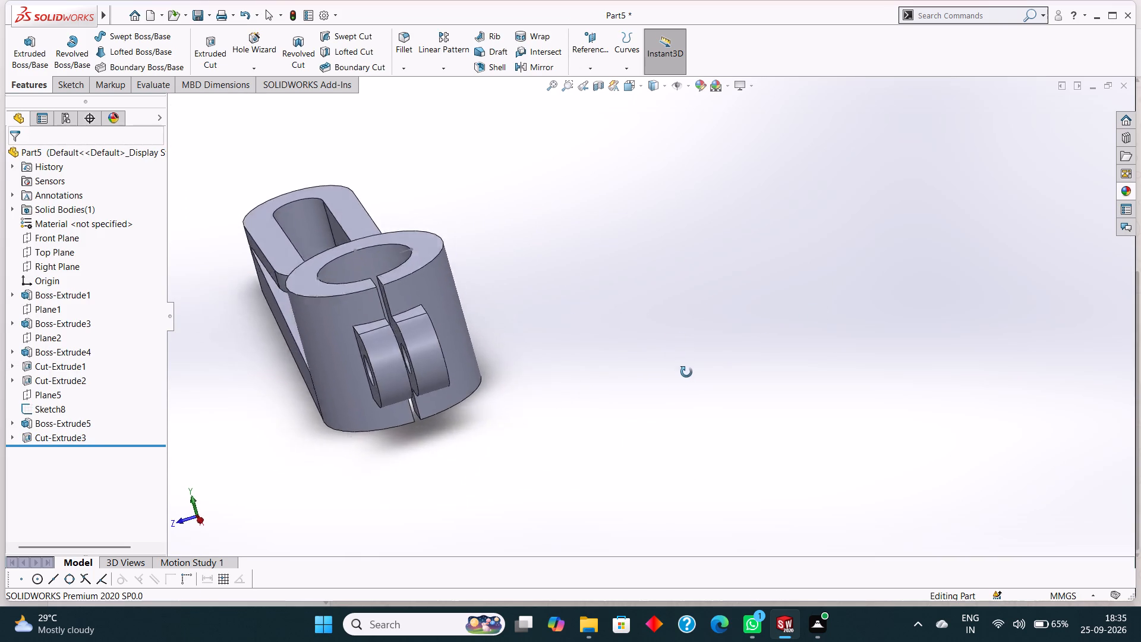
pyautogui.moveTo(686, 372); pyautogui.dragTo(742, 379, button='middle')
pyautogui.scroll(3, 740, 376)
pyautogui.scroll(2, 669, 394)
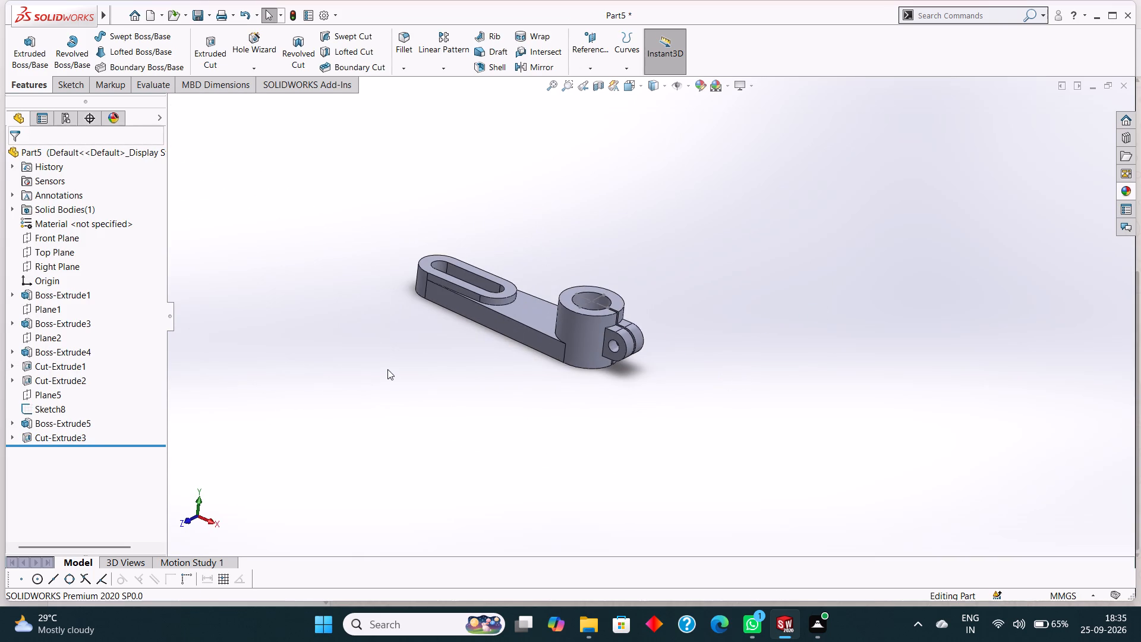
pyautogui.moveTo(393, 382); pyautogui.dragTo(397, 426, button='middle')
pyautogui.scroll(-1, 395, 414)
pyautogui.moveTo(603, 172); pyautogui.dragTo(602, 243, button='middle')
pyautogui.rightClick(641, 302)
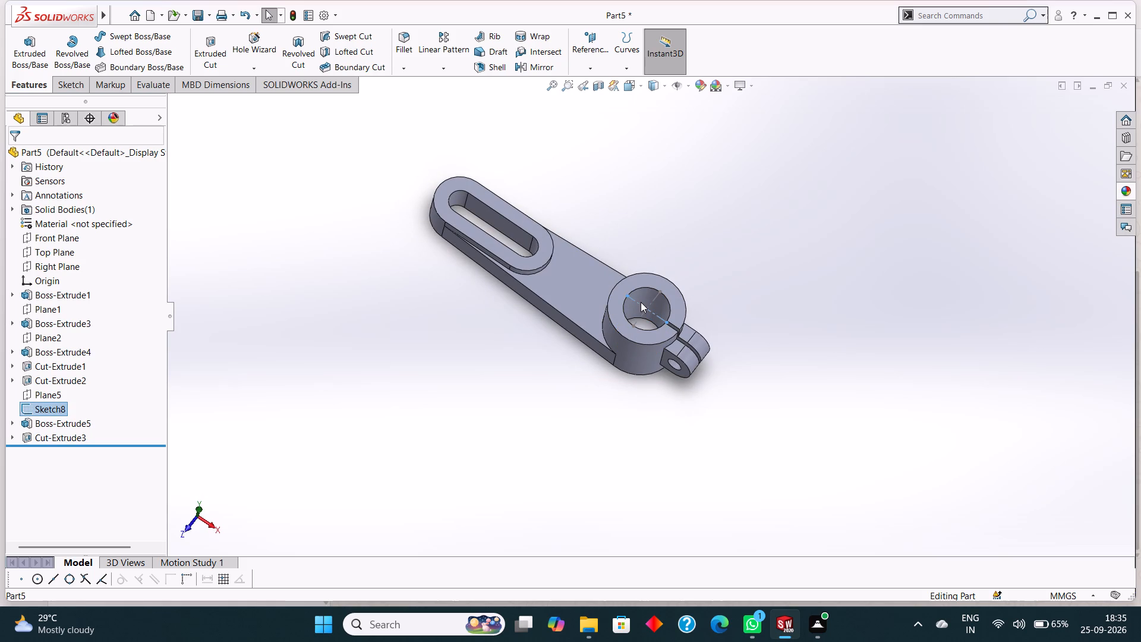
pyautogui.click(663, 284)
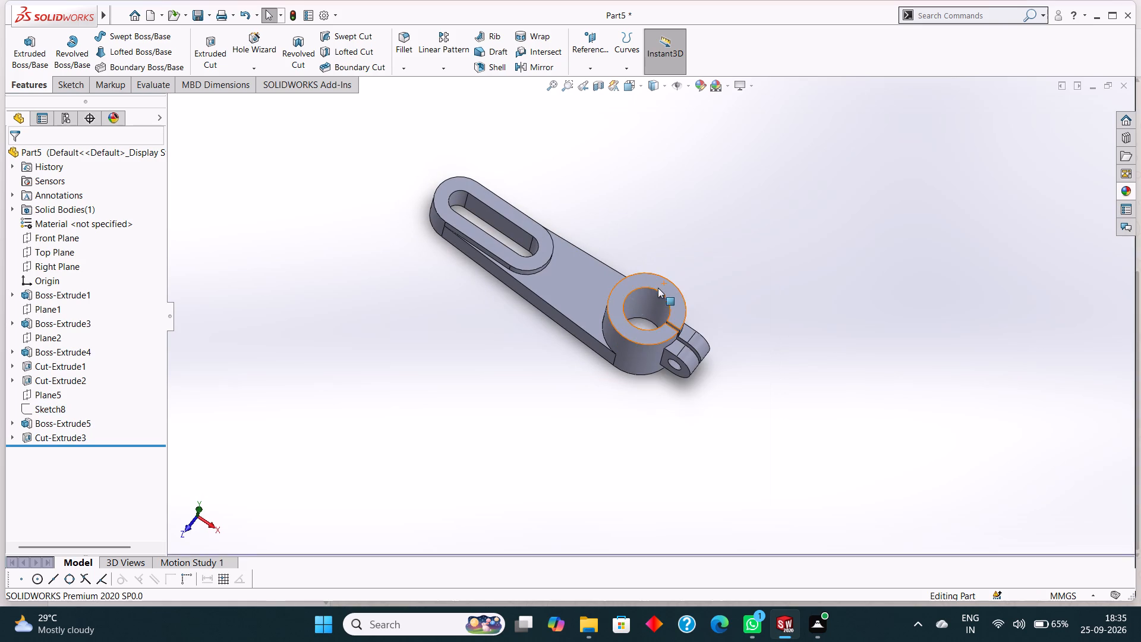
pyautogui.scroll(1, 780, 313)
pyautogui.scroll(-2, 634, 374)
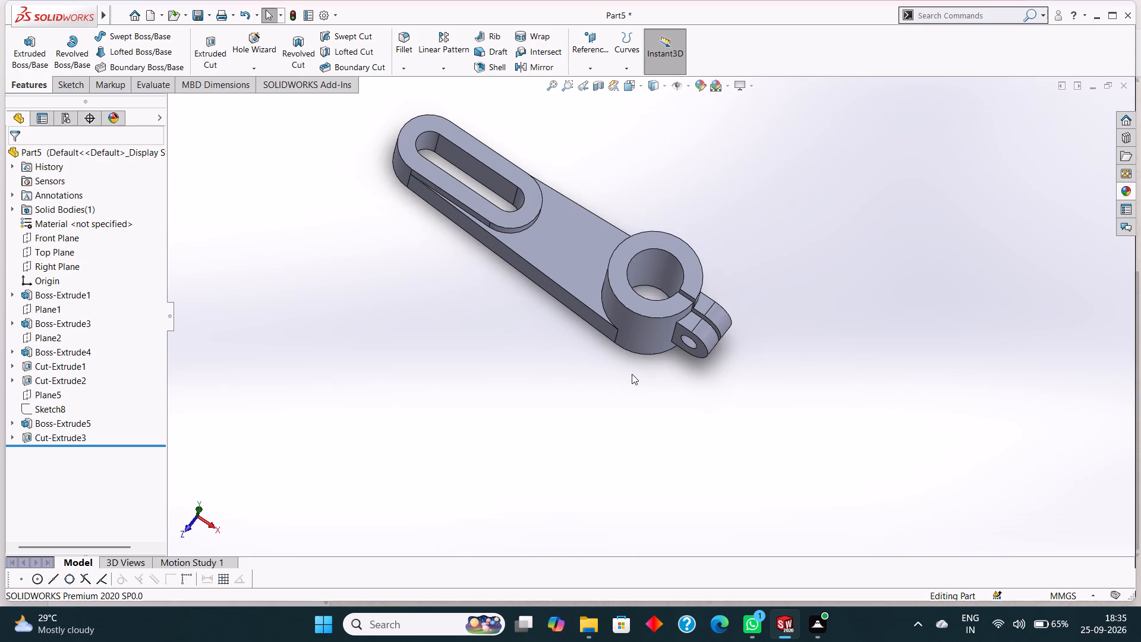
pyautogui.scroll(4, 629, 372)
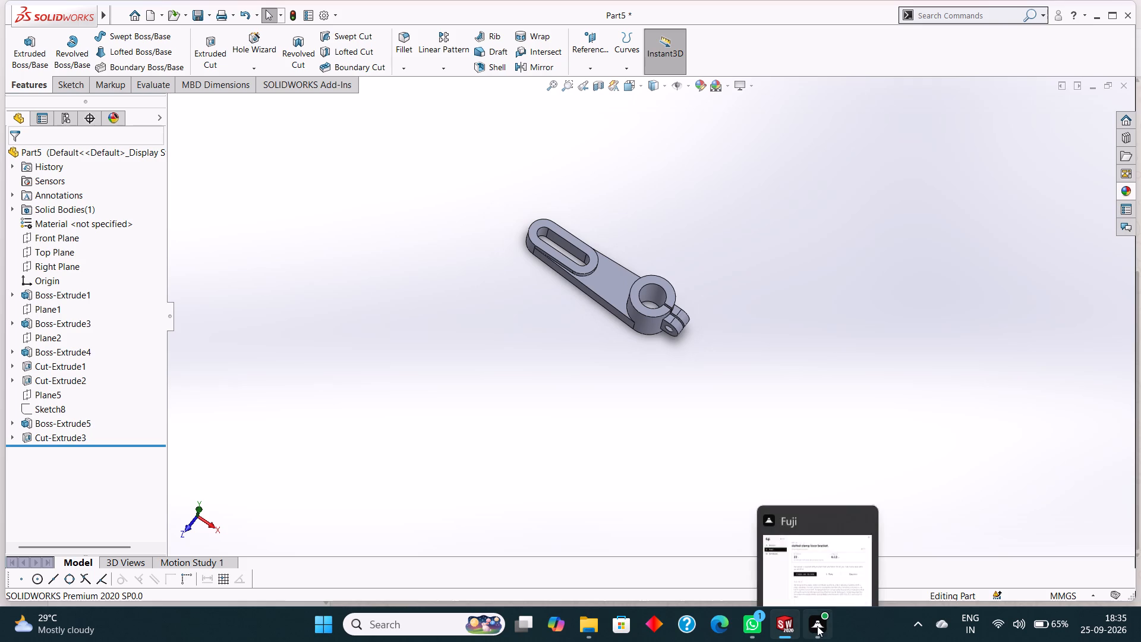
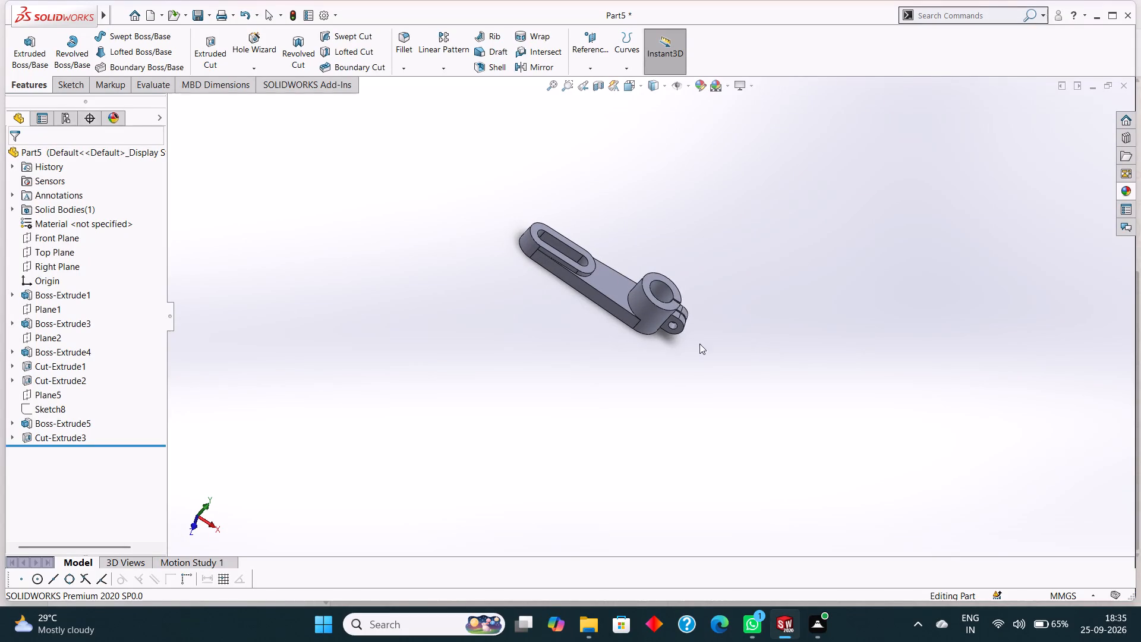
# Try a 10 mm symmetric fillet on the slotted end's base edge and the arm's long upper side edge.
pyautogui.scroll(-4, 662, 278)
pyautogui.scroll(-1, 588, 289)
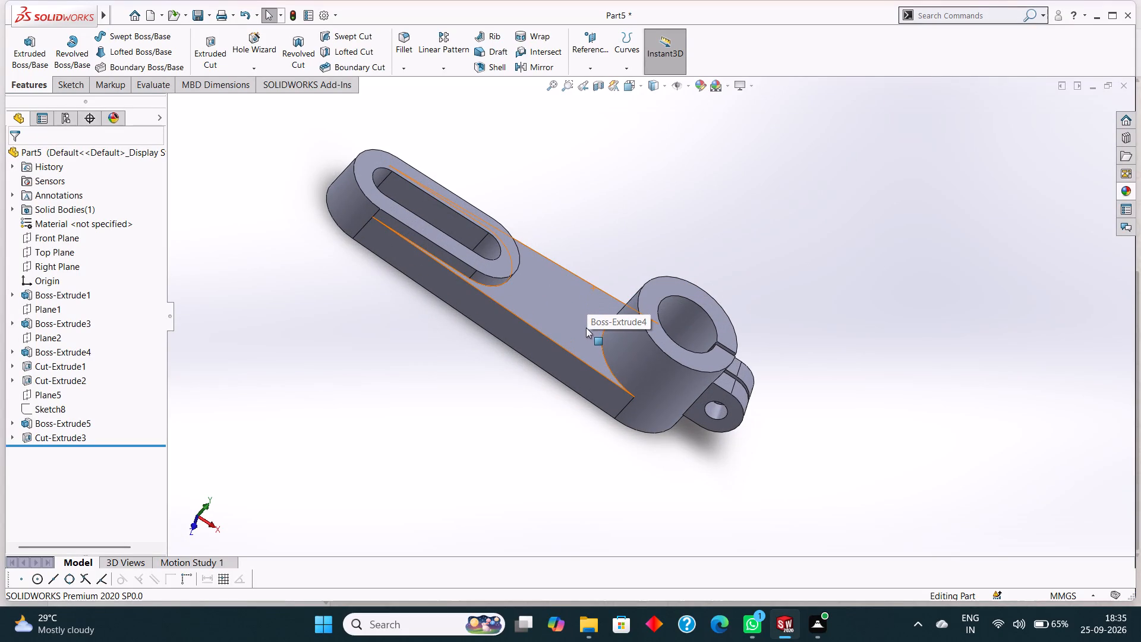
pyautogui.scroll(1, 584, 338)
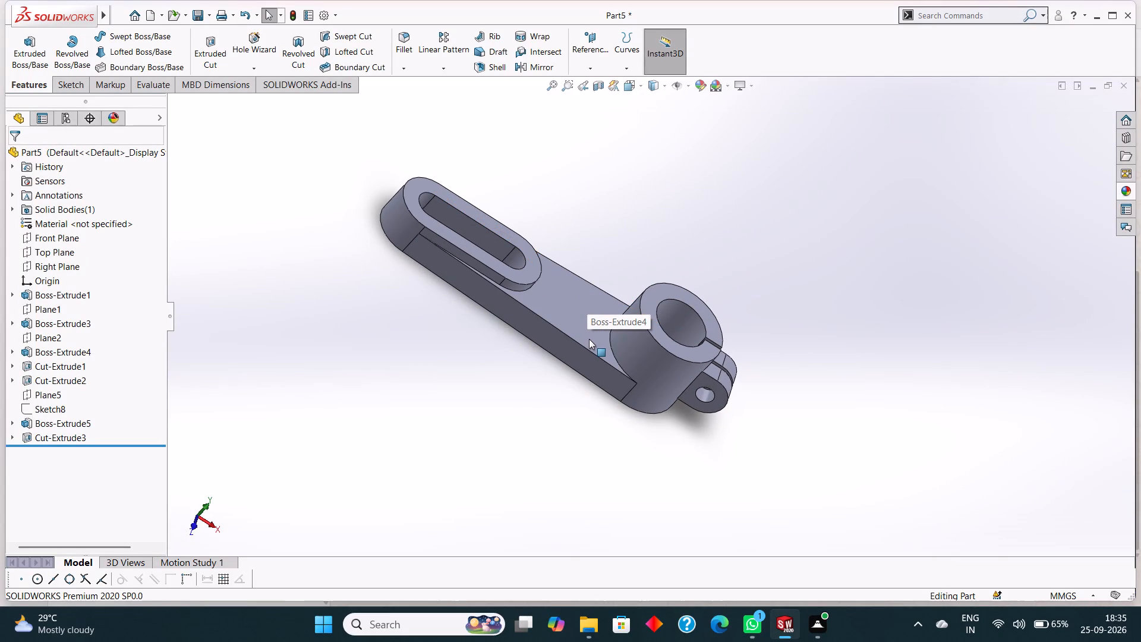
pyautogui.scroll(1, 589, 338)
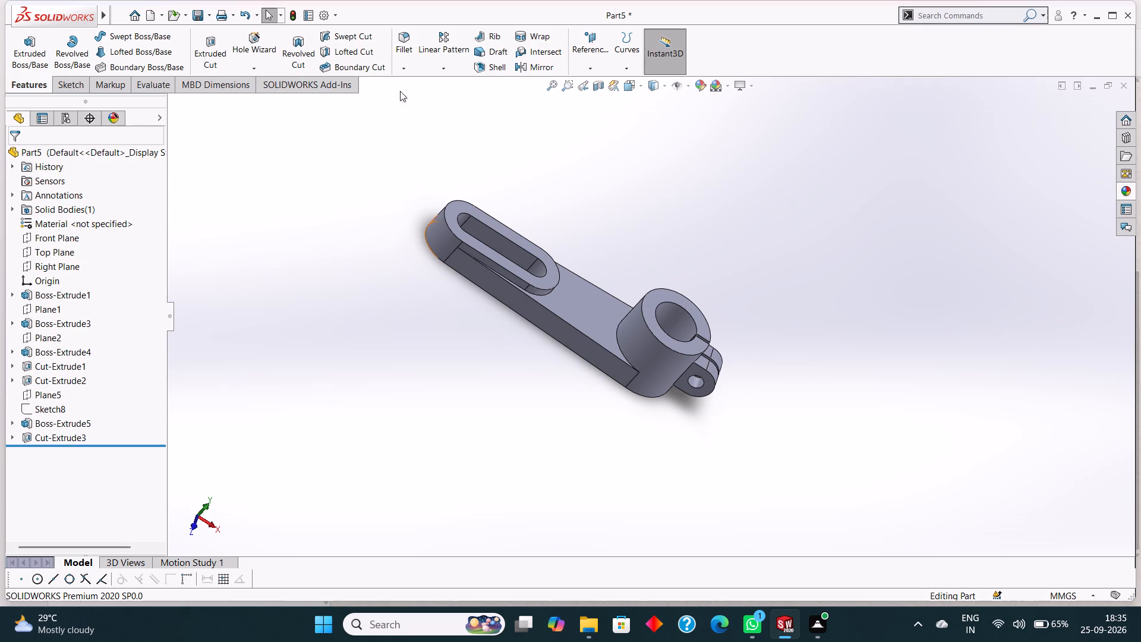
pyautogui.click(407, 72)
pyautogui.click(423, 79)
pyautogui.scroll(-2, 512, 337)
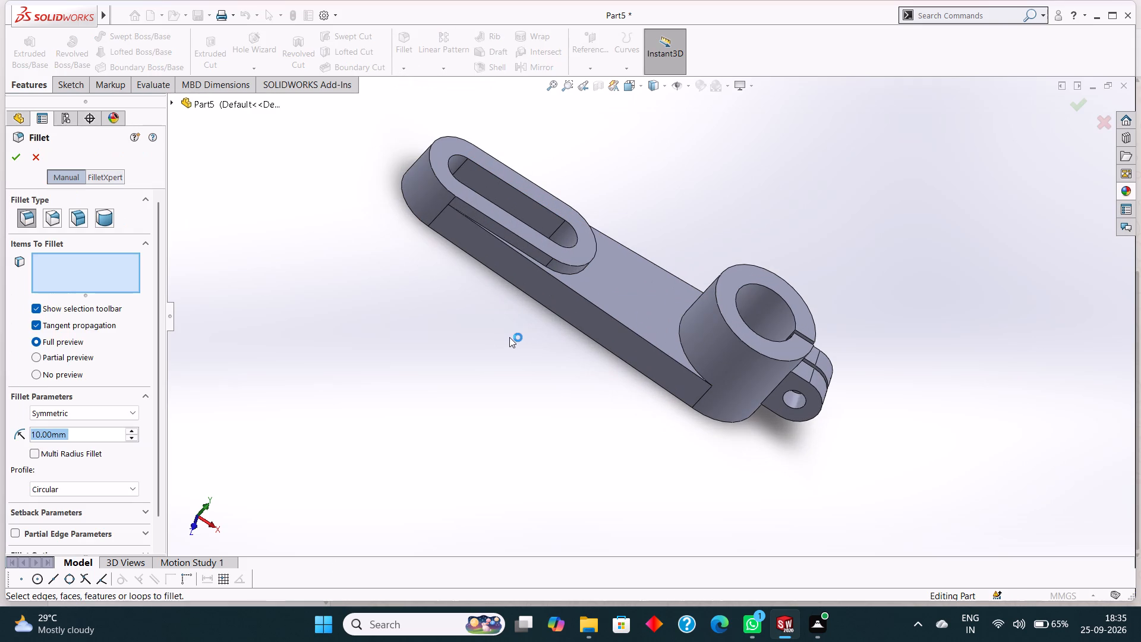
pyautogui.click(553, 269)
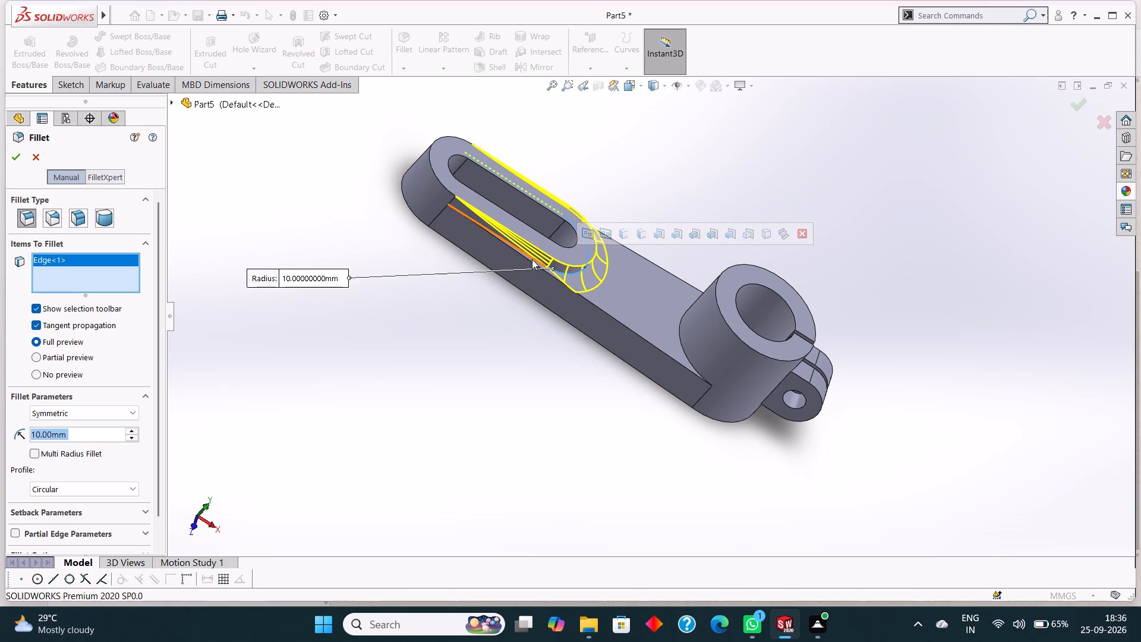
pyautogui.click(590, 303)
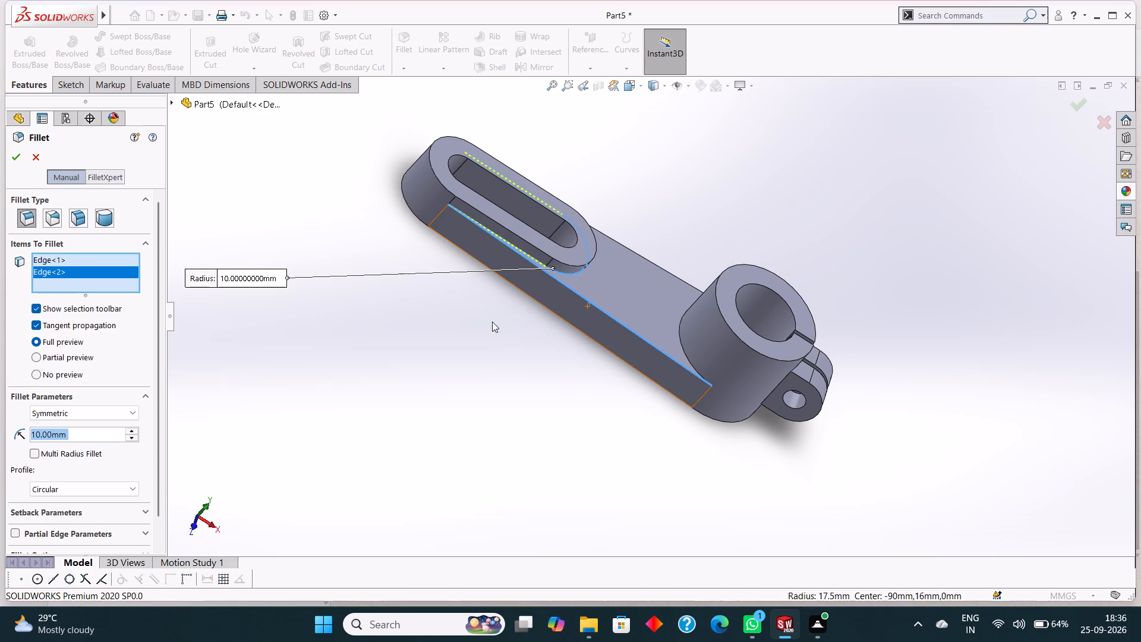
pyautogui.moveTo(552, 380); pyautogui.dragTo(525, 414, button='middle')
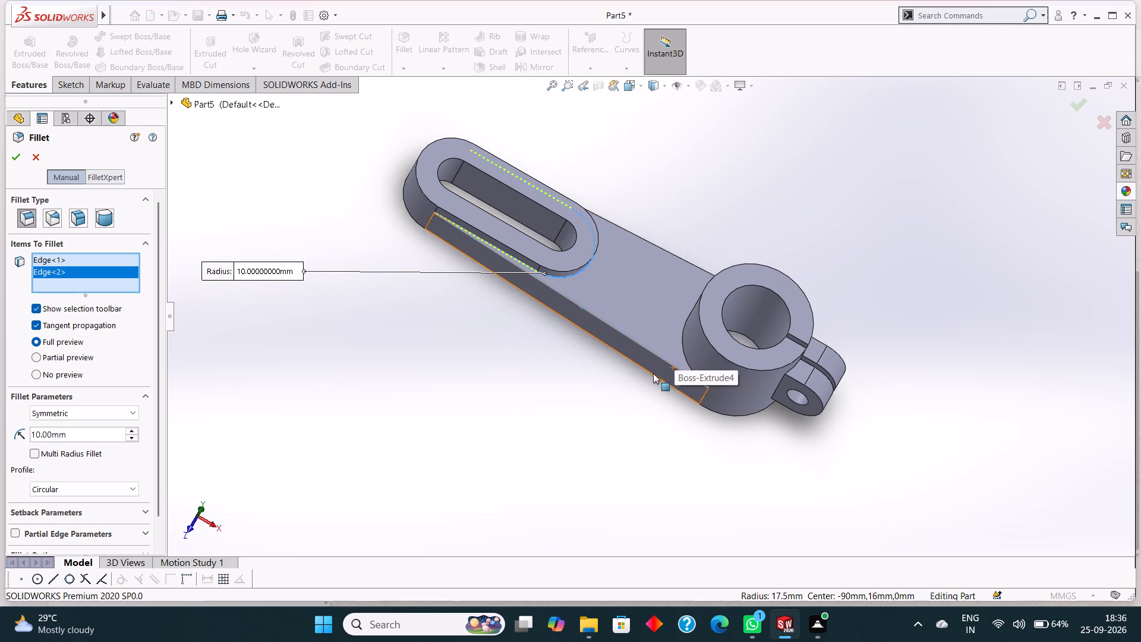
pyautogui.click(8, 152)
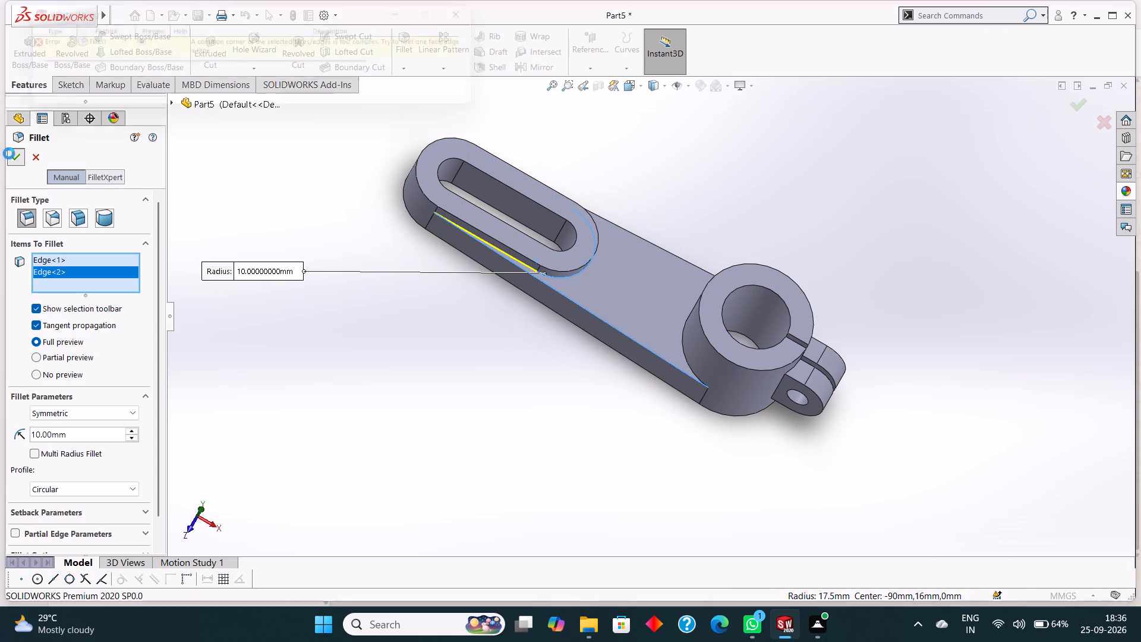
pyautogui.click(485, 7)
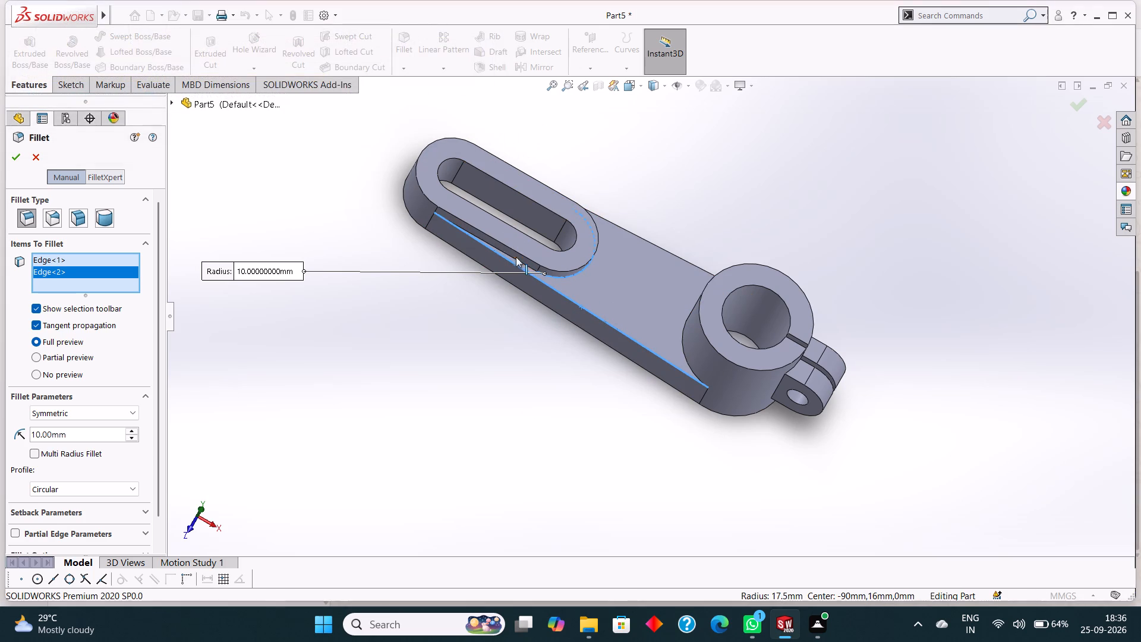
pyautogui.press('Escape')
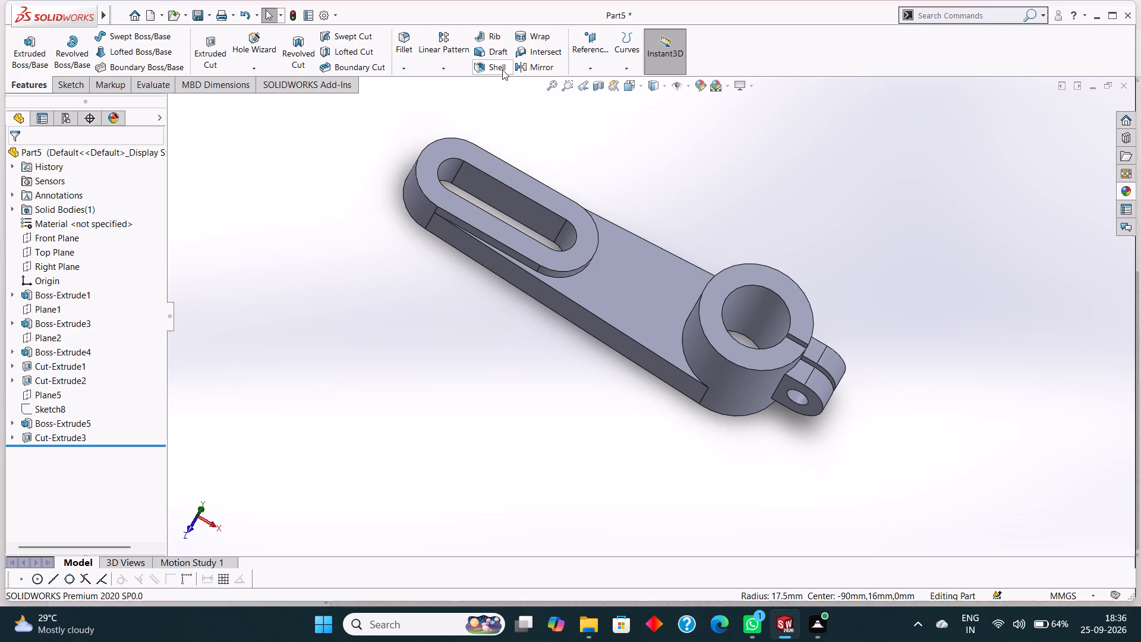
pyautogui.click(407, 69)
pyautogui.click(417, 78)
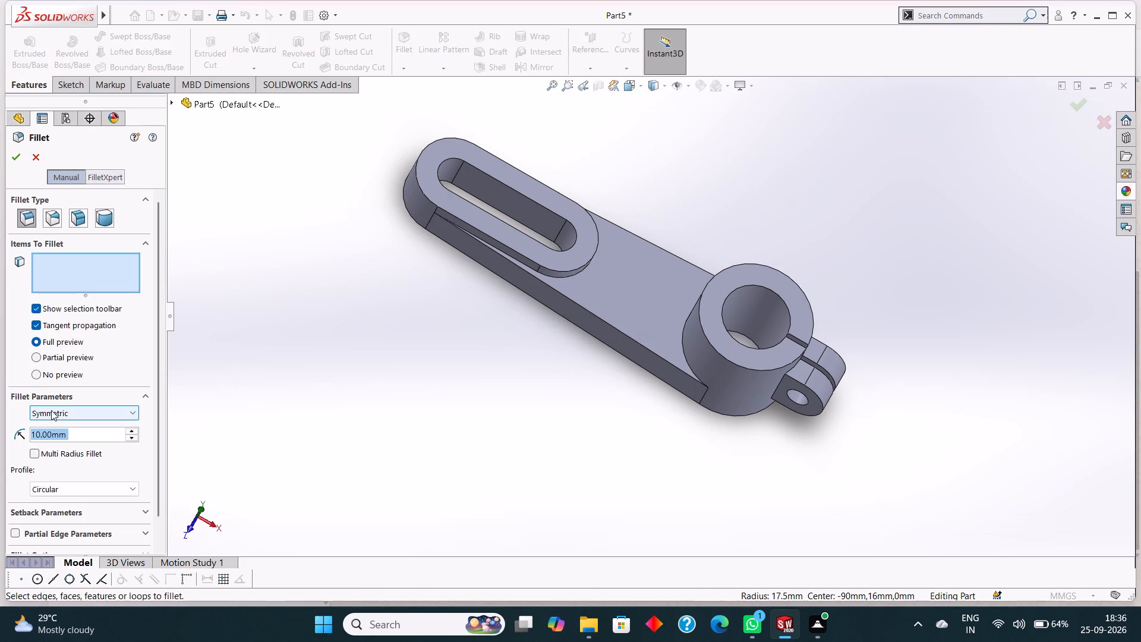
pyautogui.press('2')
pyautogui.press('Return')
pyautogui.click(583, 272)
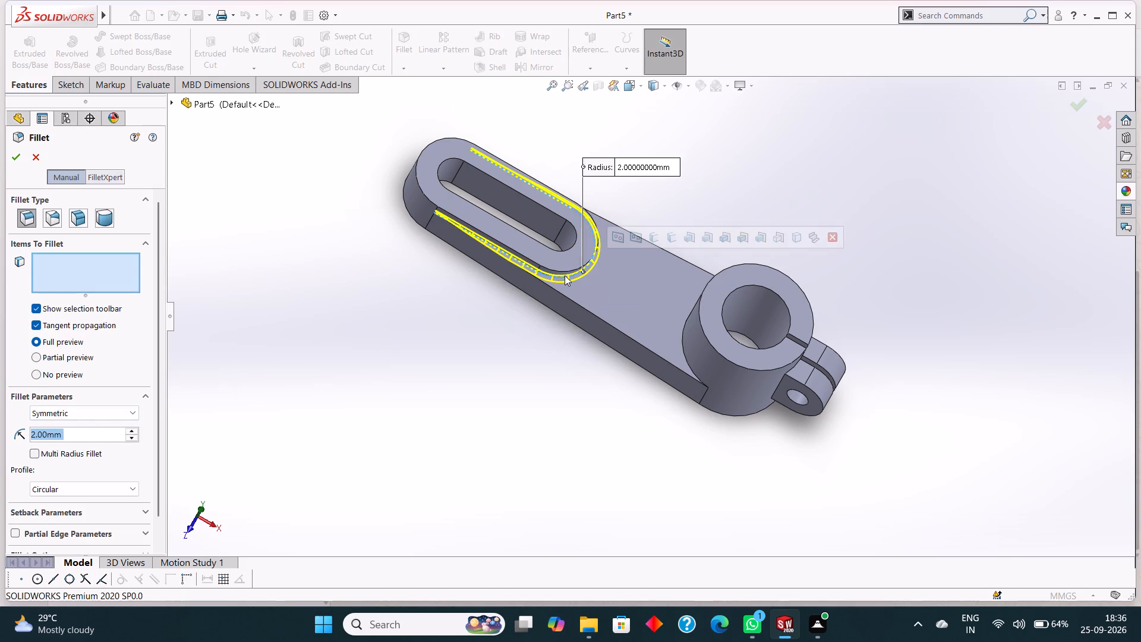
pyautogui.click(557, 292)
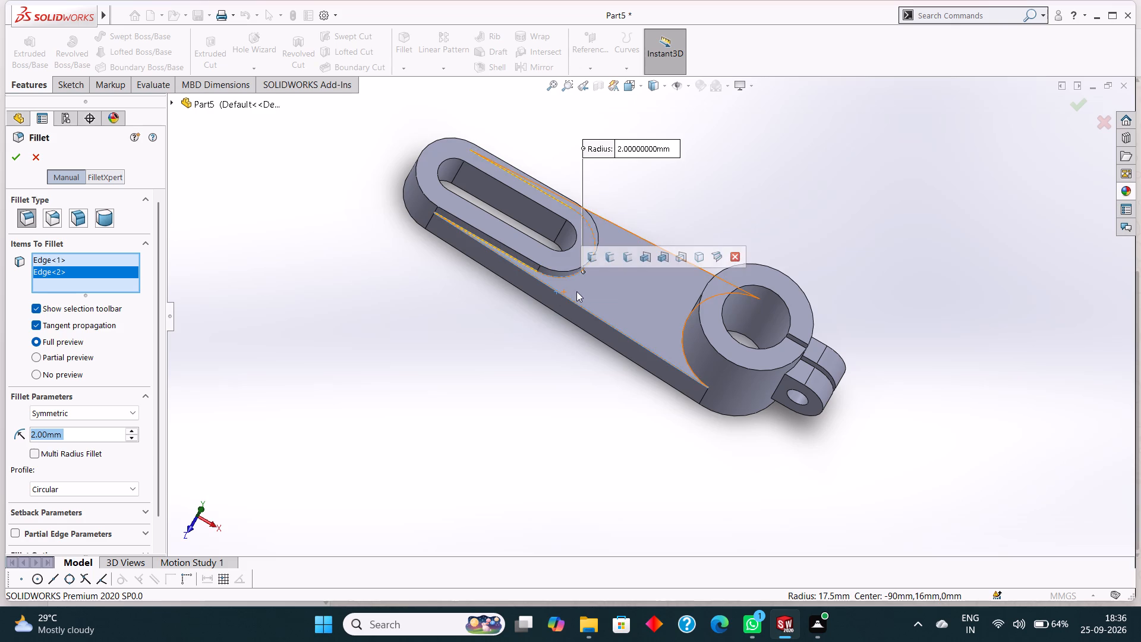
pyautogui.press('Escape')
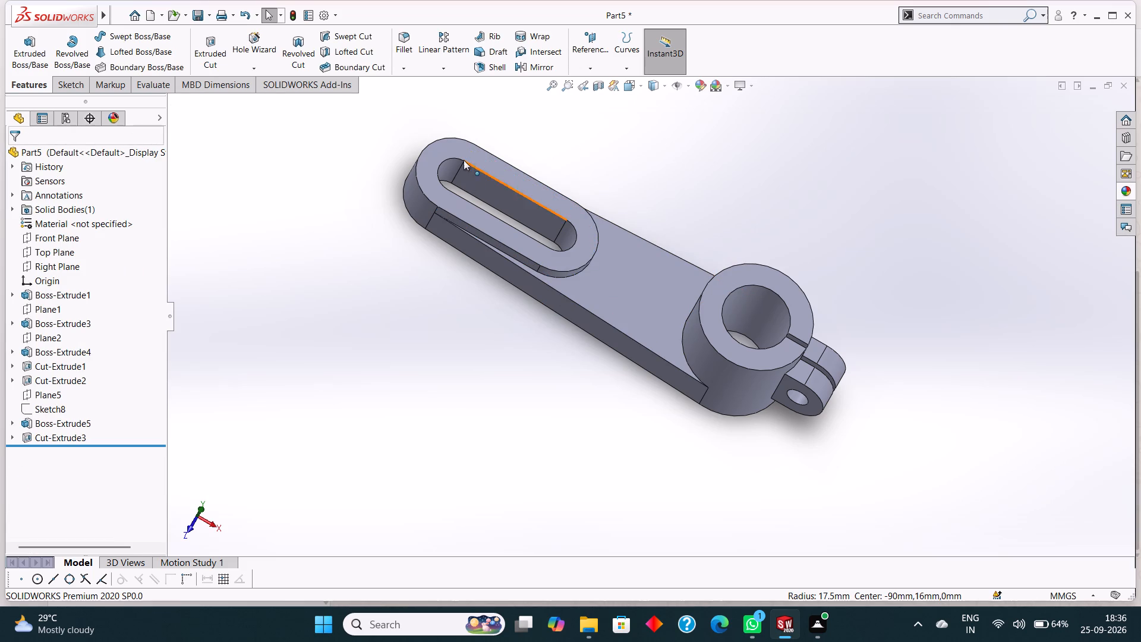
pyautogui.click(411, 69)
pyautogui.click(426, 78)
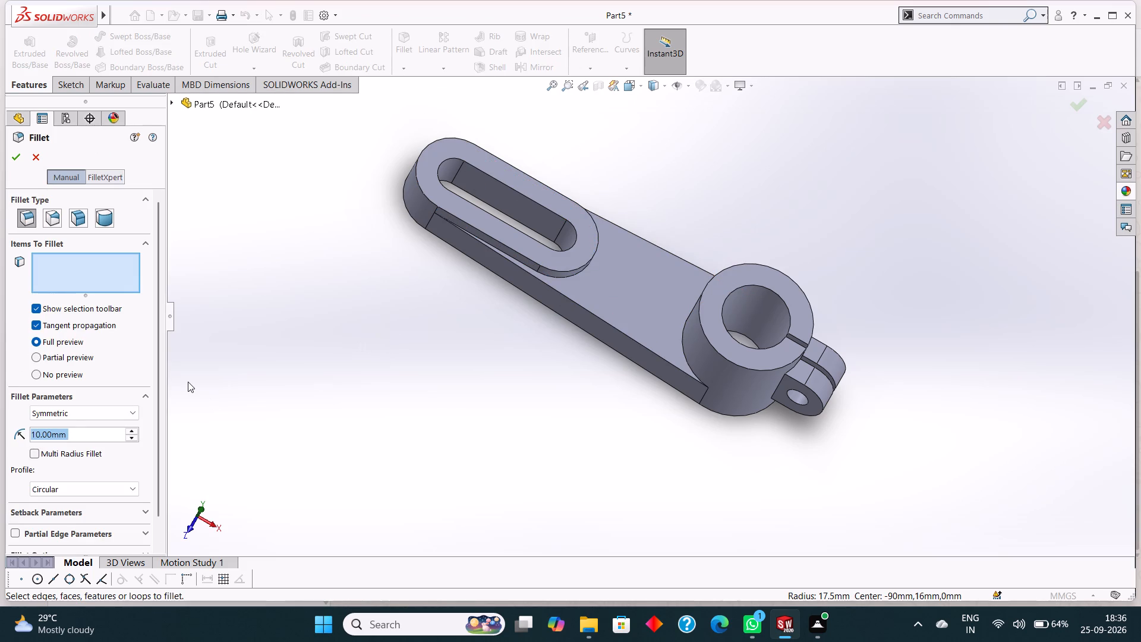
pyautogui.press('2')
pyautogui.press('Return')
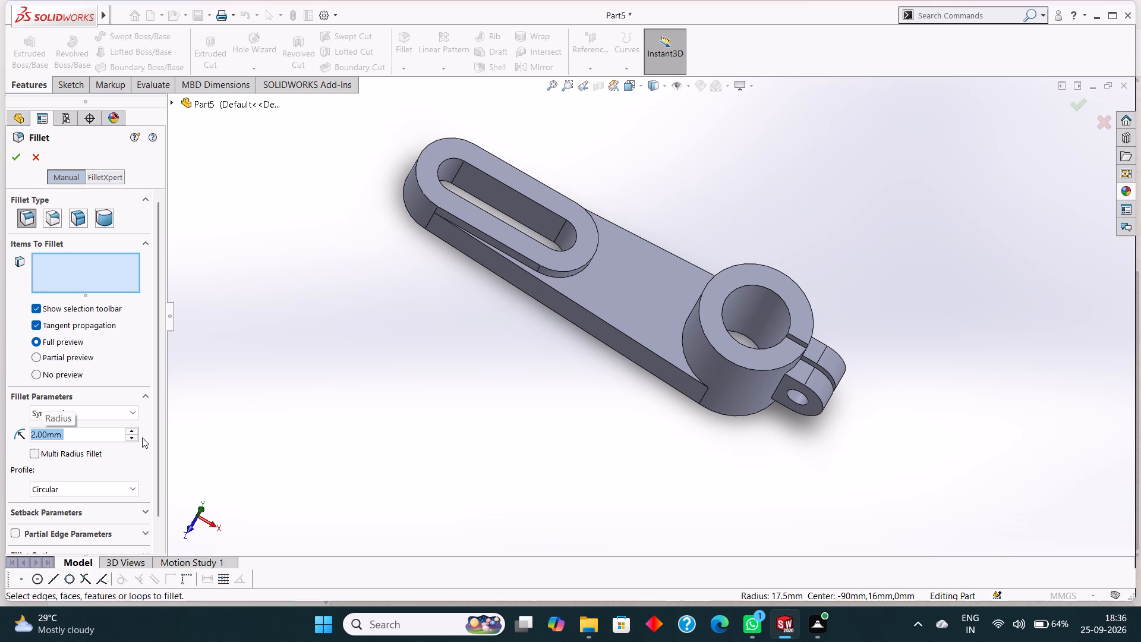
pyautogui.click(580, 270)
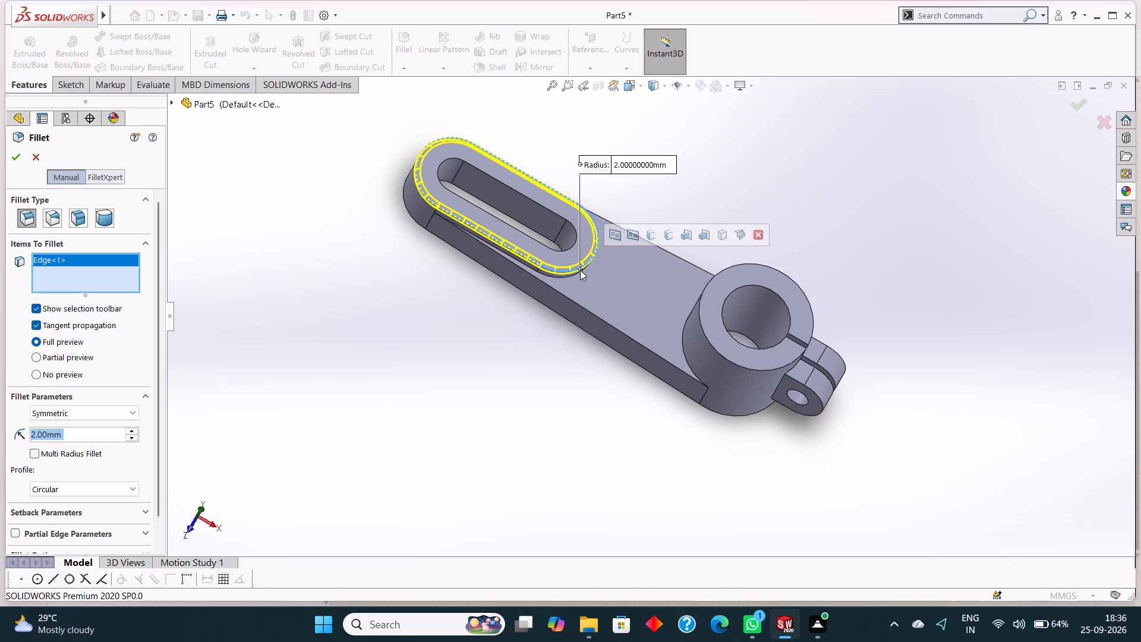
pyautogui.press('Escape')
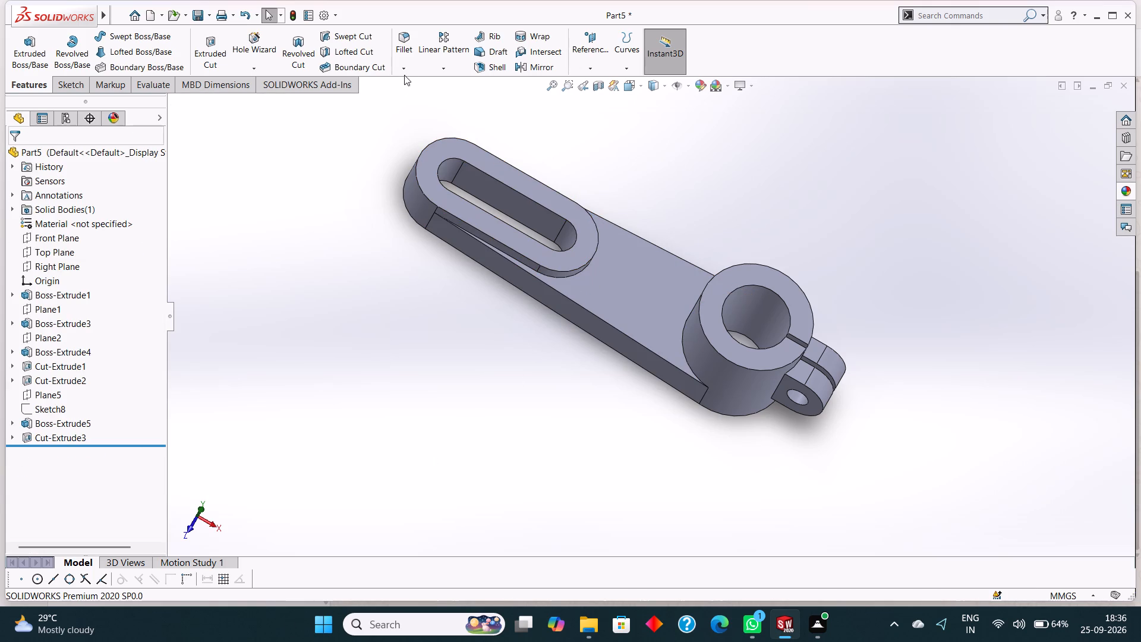
# Start a 2 mm symmetric fillet on the edges where the arm's top face meets the slotted end and the cylinder.
pyautogui.click(412, 68)
pyautogui.click(420, 81)
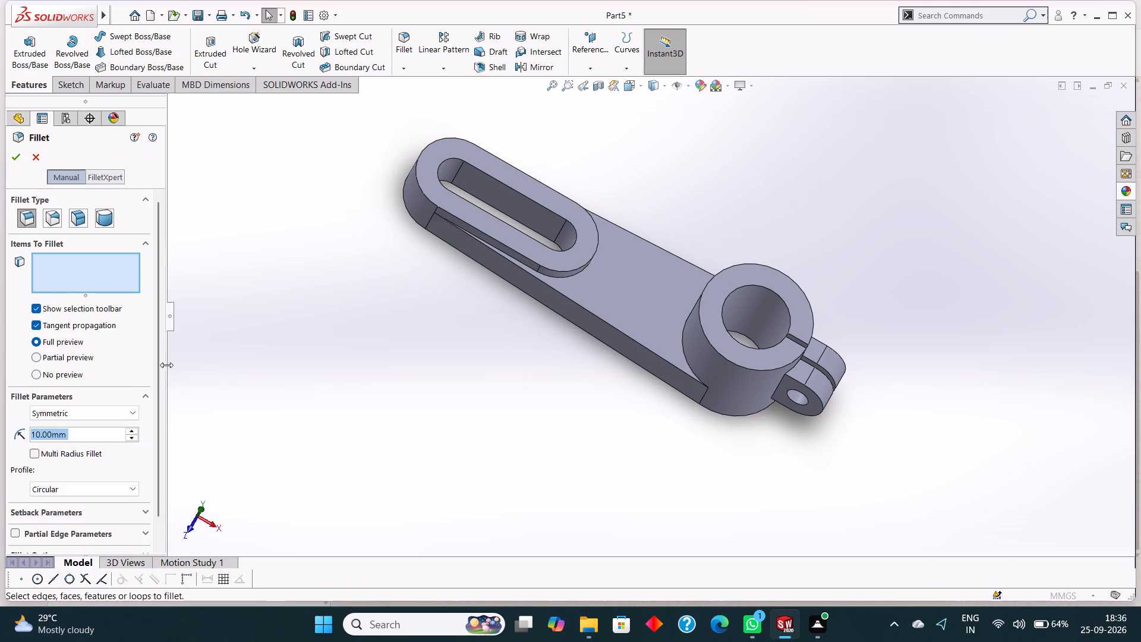
pyautogui.press('BackSpace')
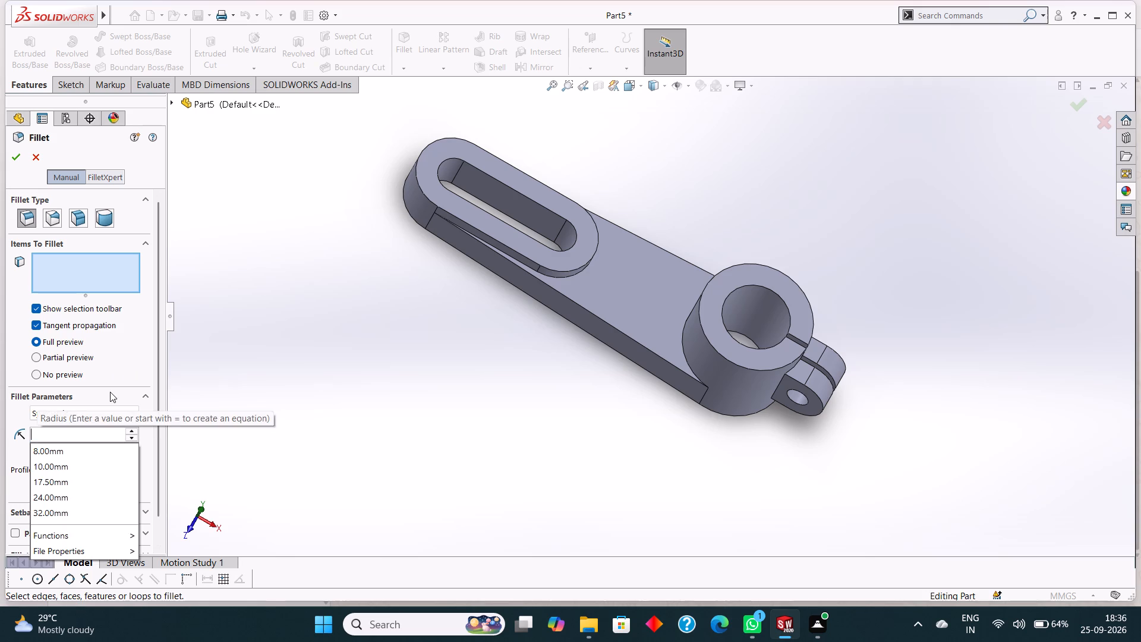
pyautogui.press('2')
pyautogui.press('Return')
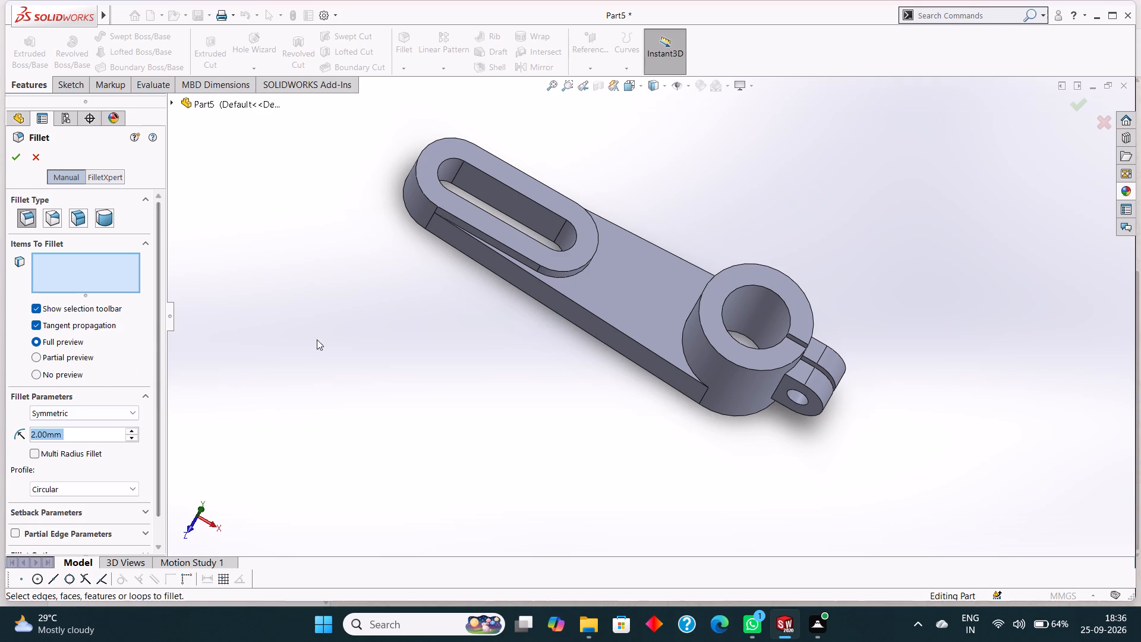
pyautogui.scroll(-2, 548, 288)
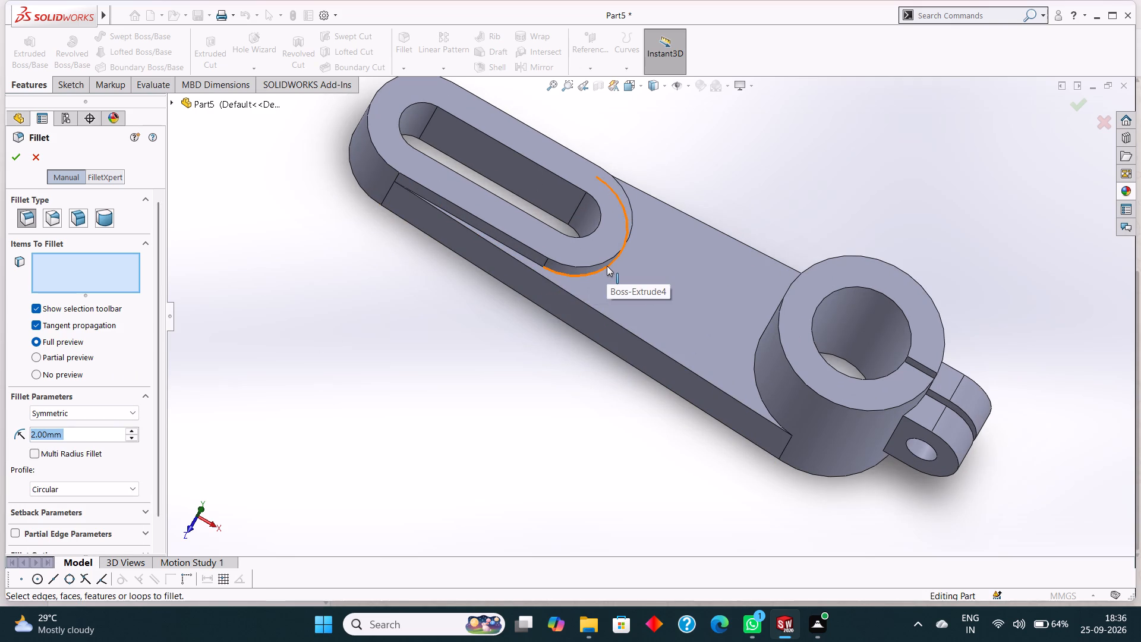
pyautogui.click(607, 266)
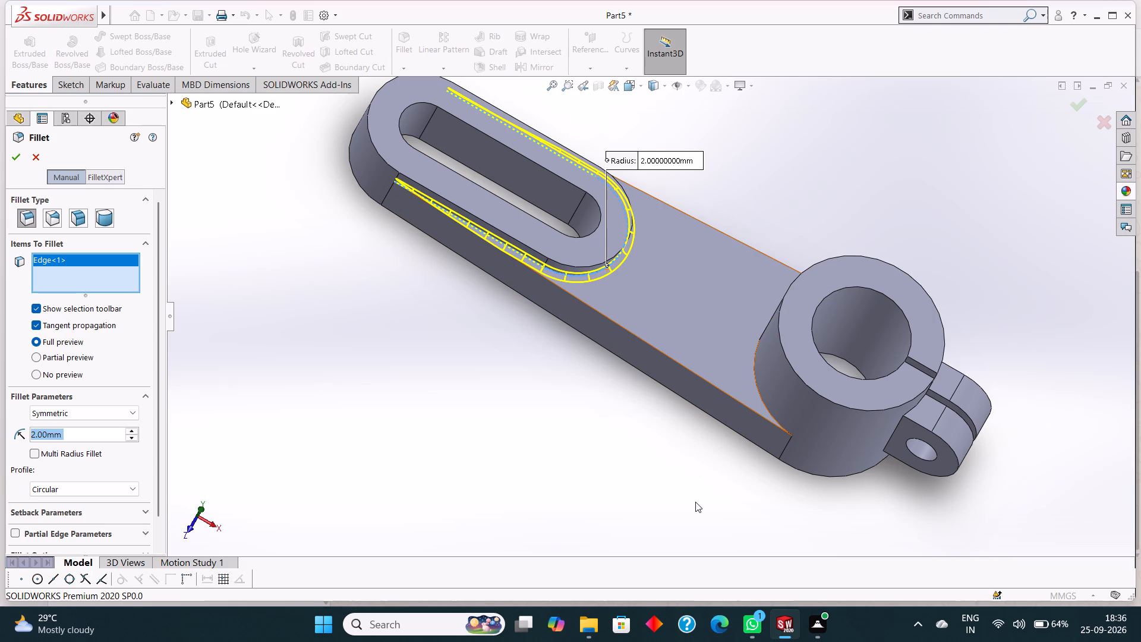
pyautogui.scroll(-1, 692, 489)
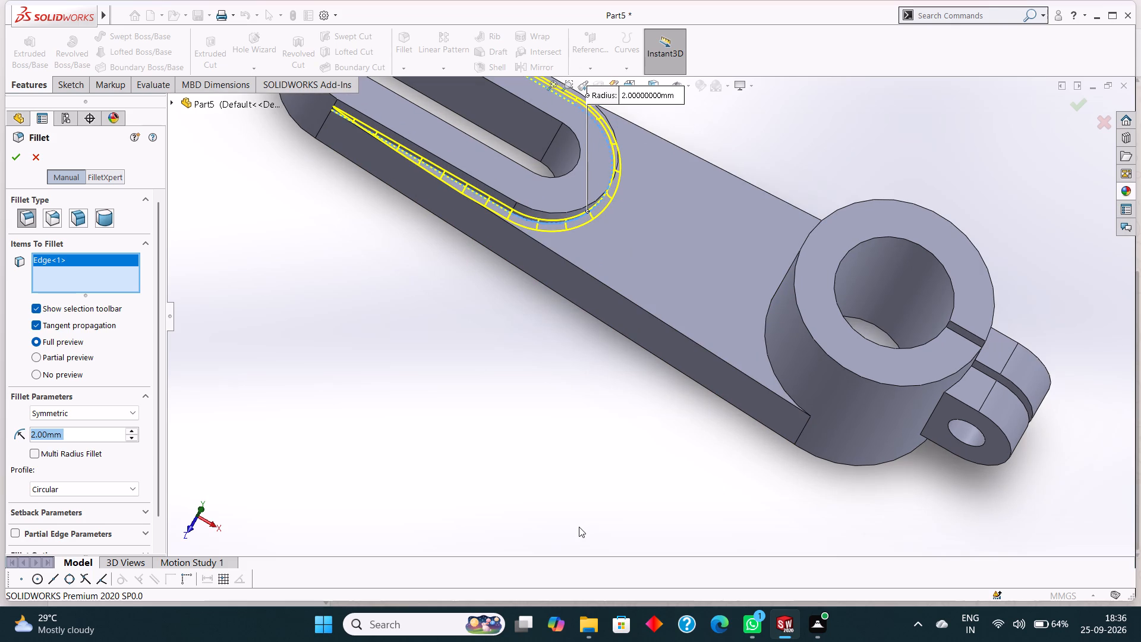
pyautogui.moveTo(653, 499); pyautogui.dragTo(692, 508, button='middle')
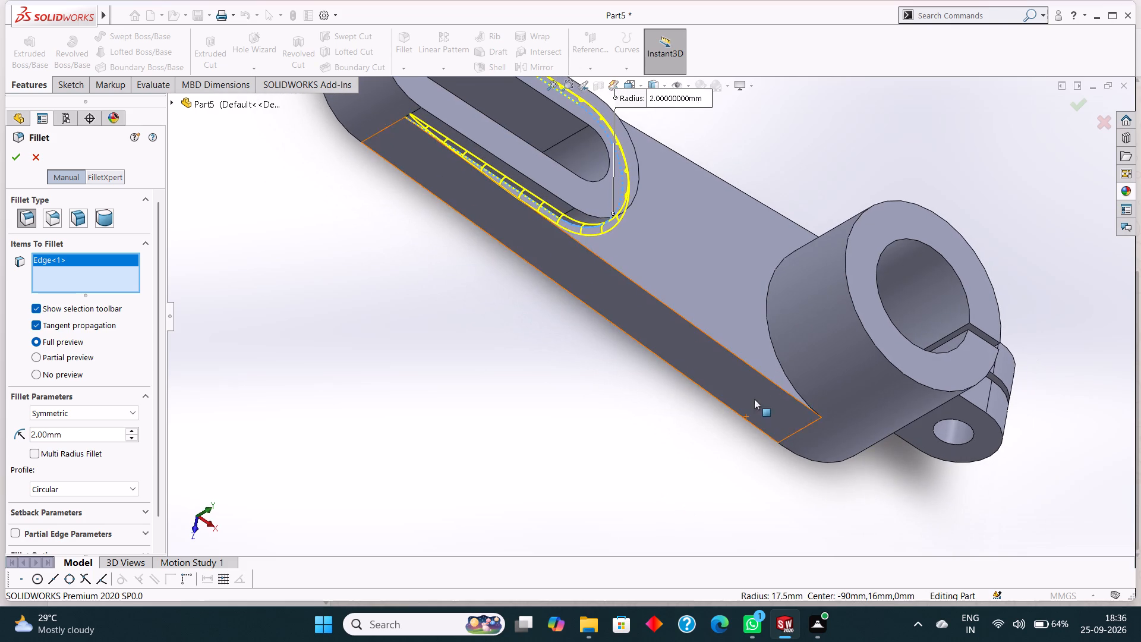
pyautogui.click(773, 344)
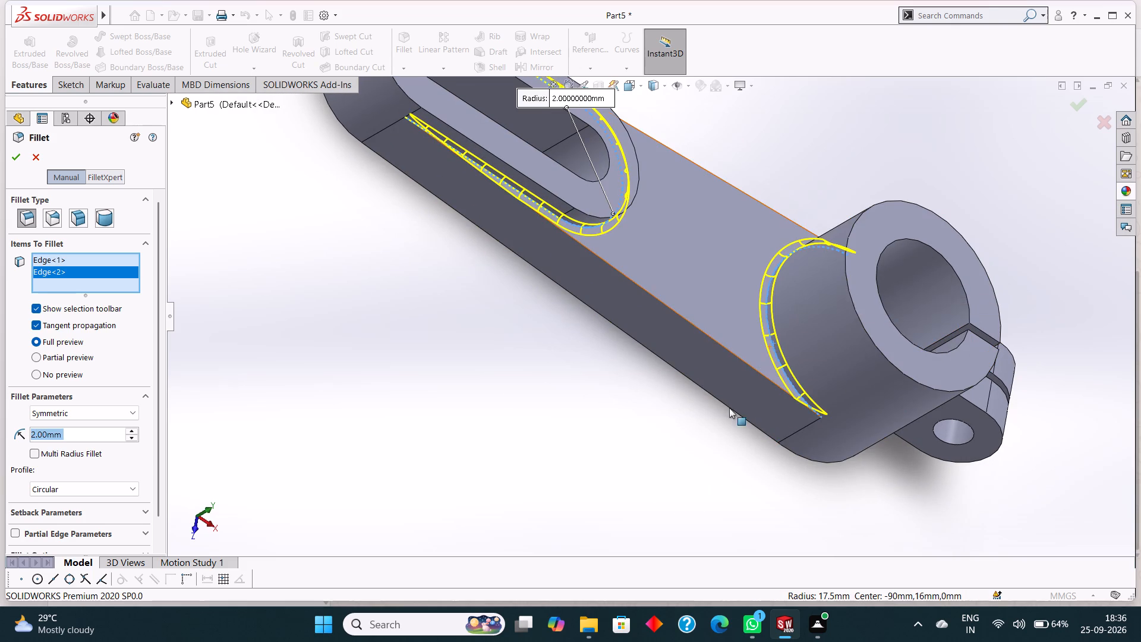
# Add the six edges where the split side lug meets the cylinder wall to the 2 mm symmetric fillet and apply it.
pyautogui.moveTo(682, 489); pyautogui.dragTo(610, 432, button='middle')
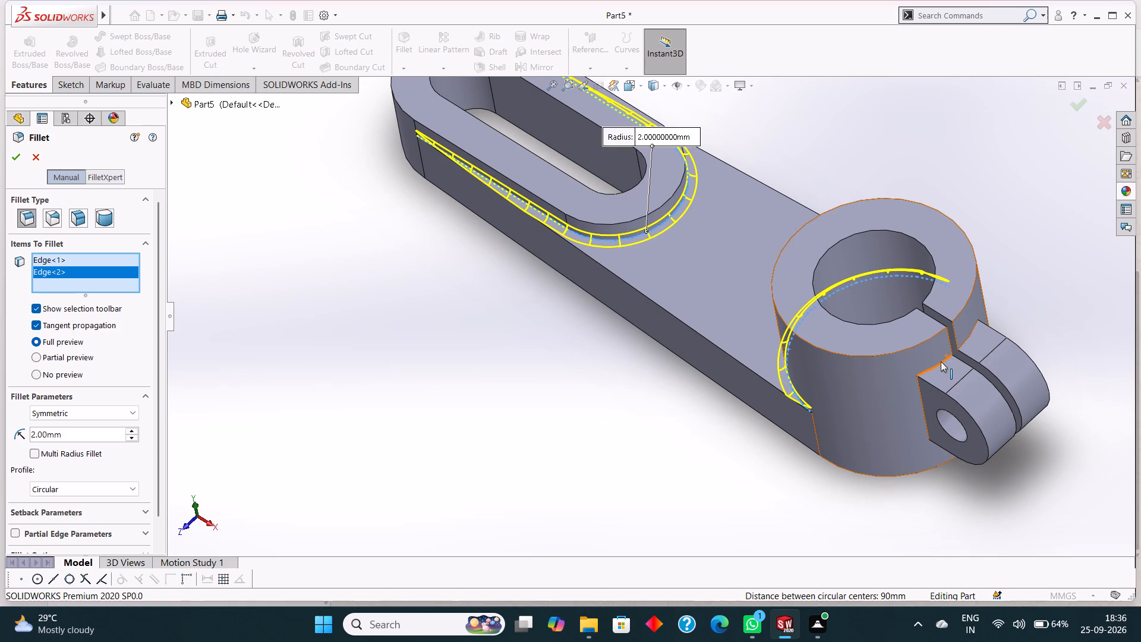
pyautogui.click(941, 362)
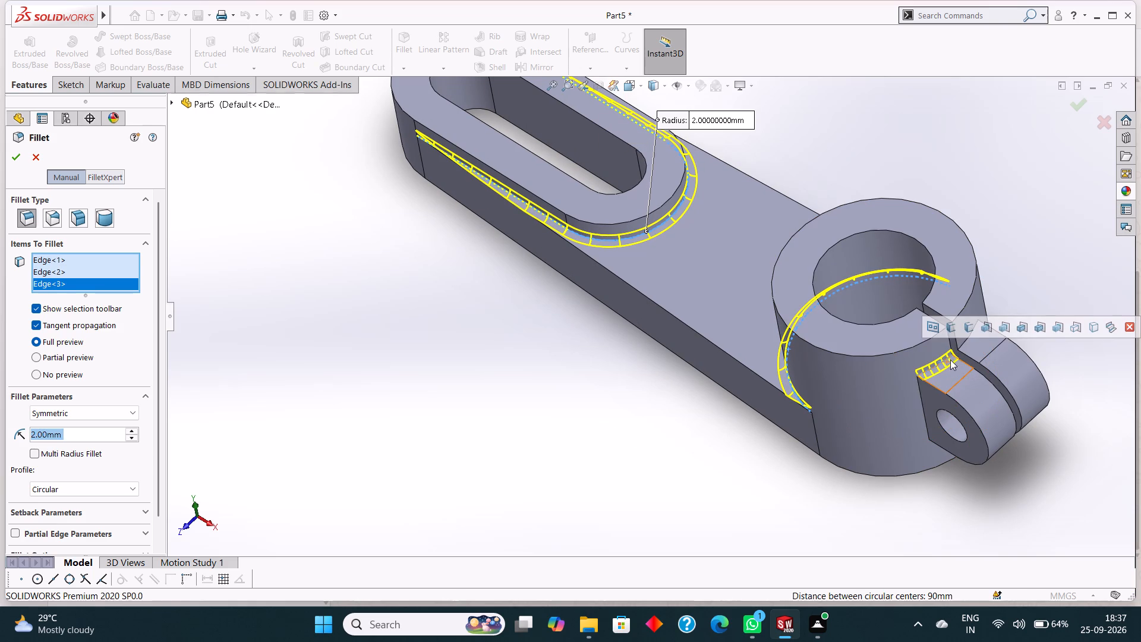
pyautogui.click(965, 341)
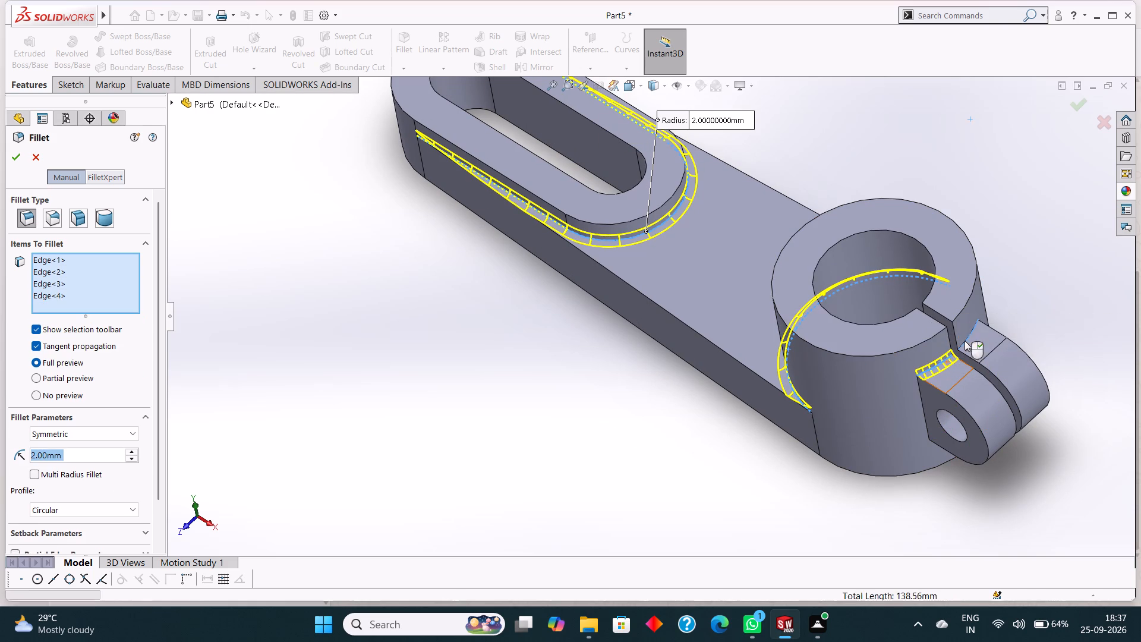
pyautogui.click(922, 408)
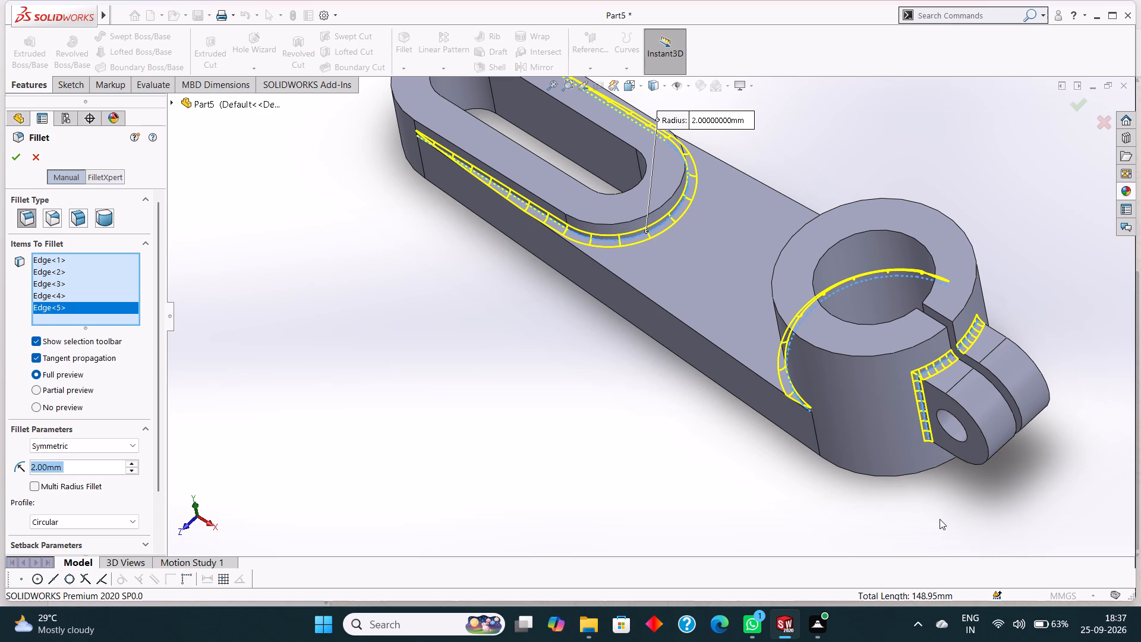
pyautogui.moveTo(963, 514); pyautogui.dragTo(948, 427, button='middle')
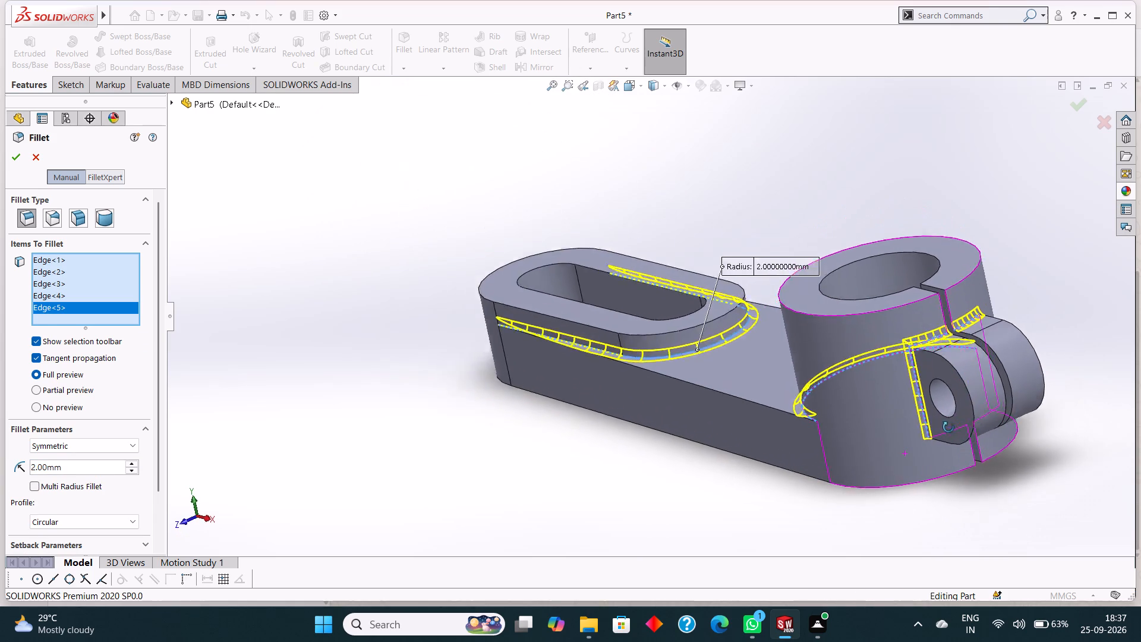
pyautogui.moveTo(948, 427); pyautogui.dragTo(921, 345, button='middle')
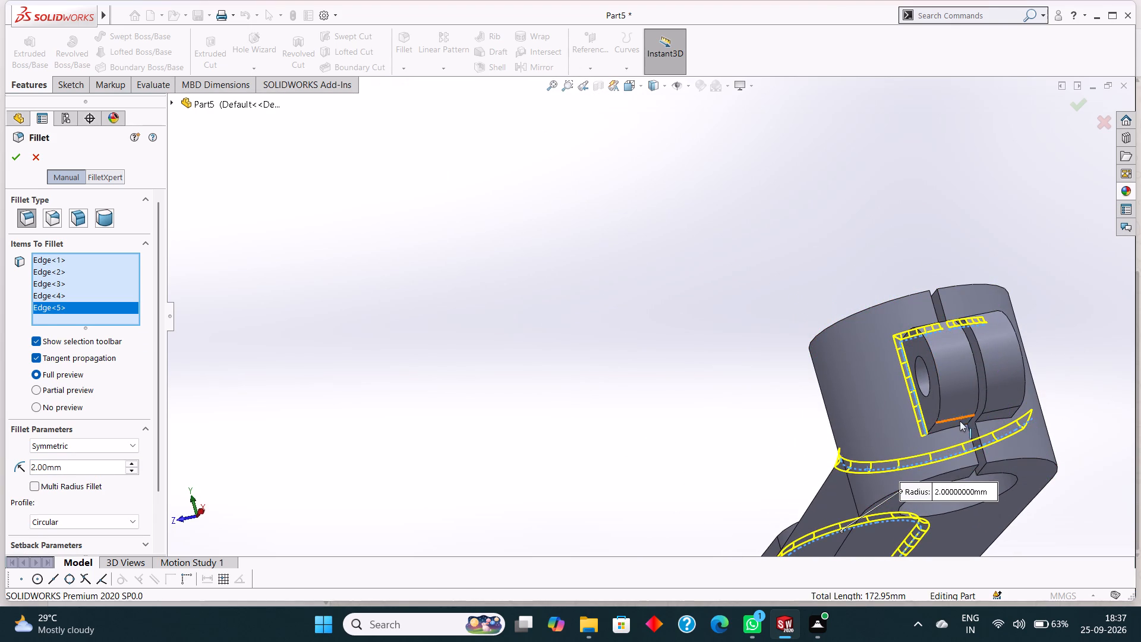
pyautogui.click(949, 427)
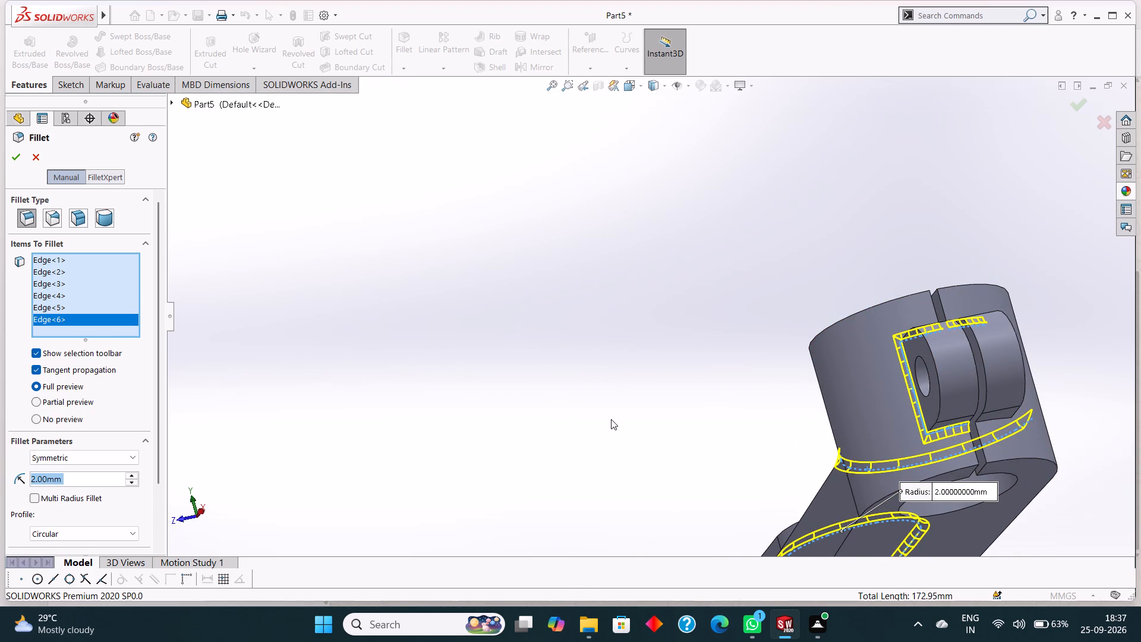
pyautogui.moveTo(639, 402); pyautogui.dragTo(616, 408, button='middle')
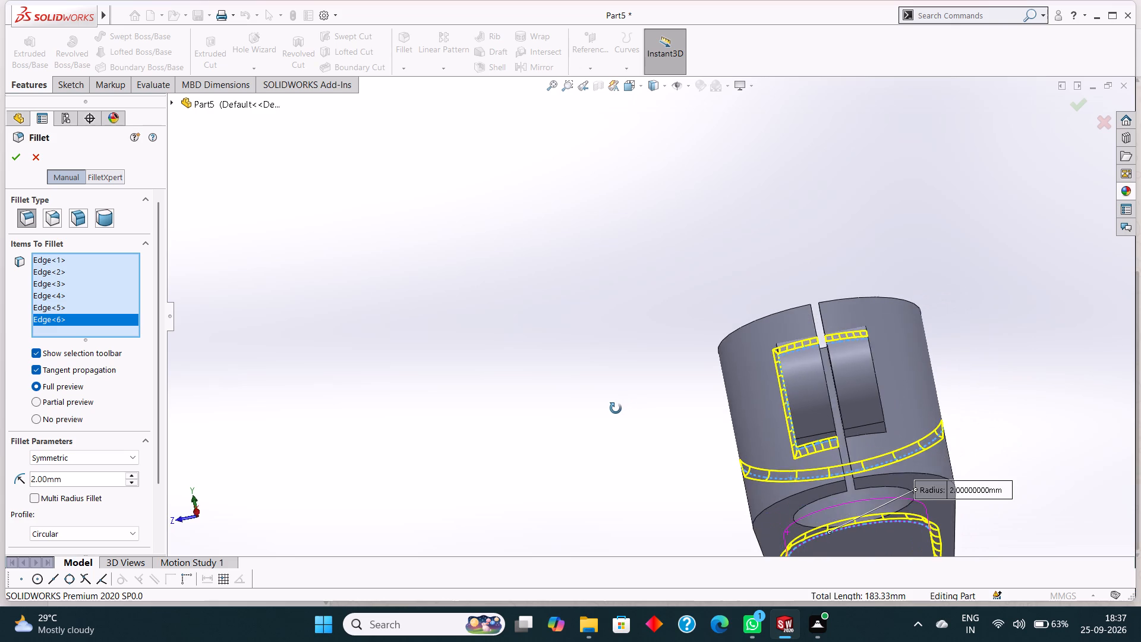
pyautogui.moveTo(616, 408); pyautogui.dragTo(613, 405, button='middle')
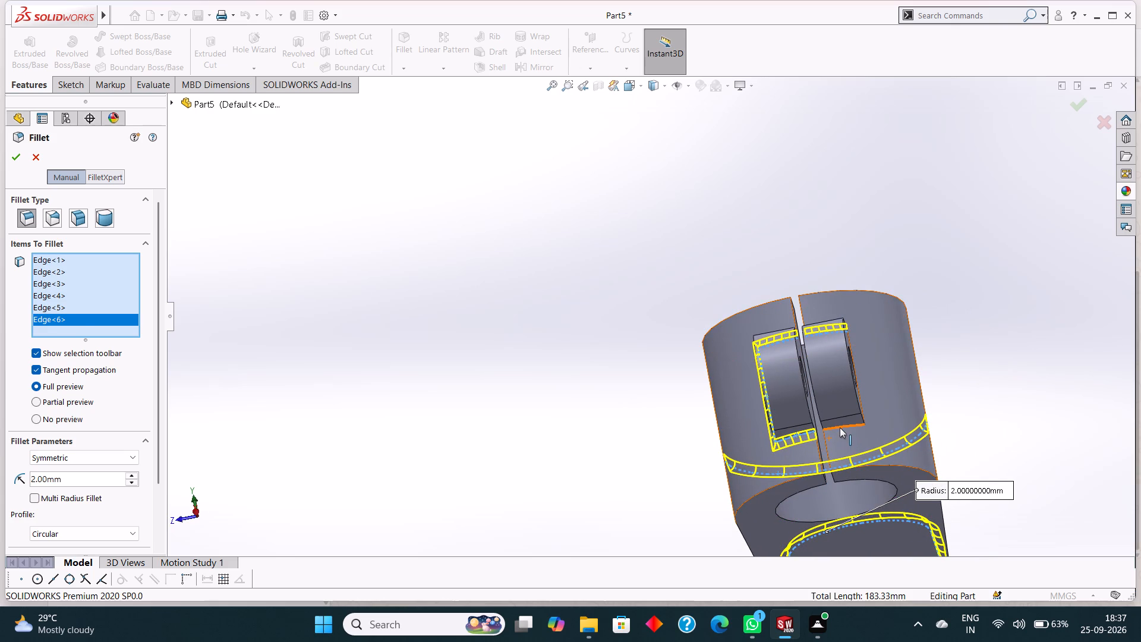
pyautogui.click(840, 427)
pyautogui.moveTo(664, 380); pyautogui.dragTo(641, 387, button='middle')
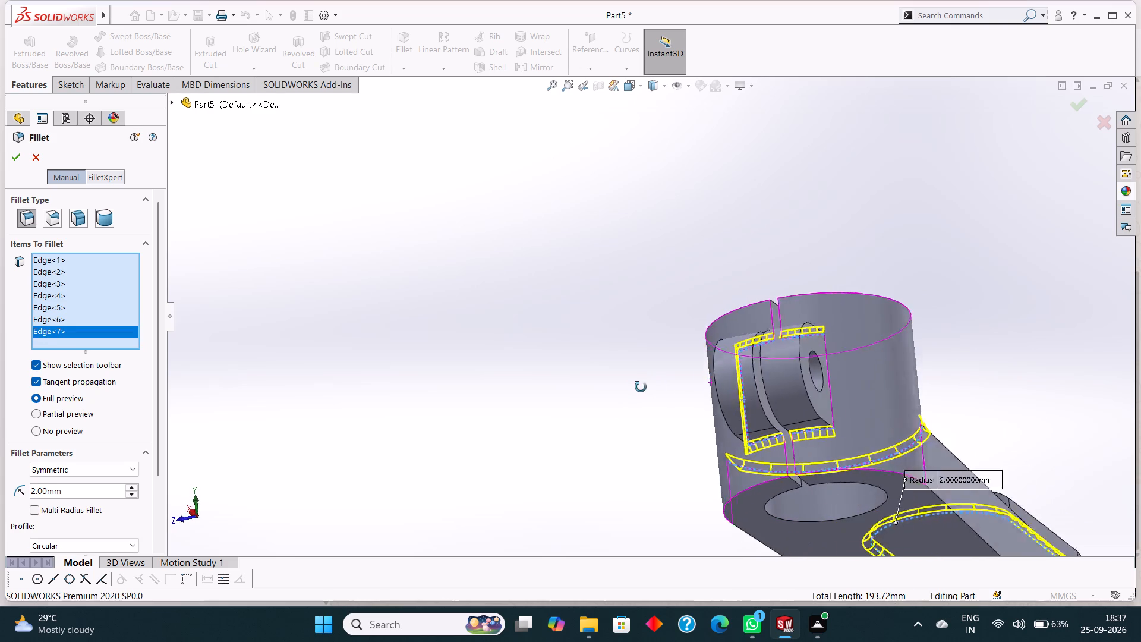
pyautogui.moveTo(641, 387); pyautogui.dragTo(613, 399, button='middle')
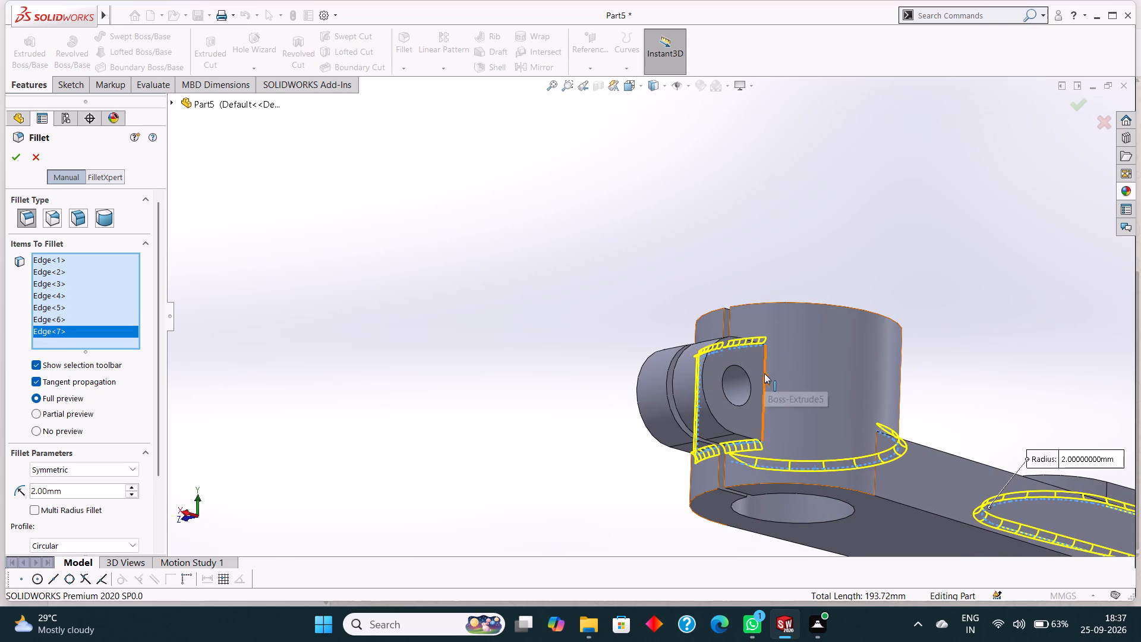
pyautogui.click(764, 373)
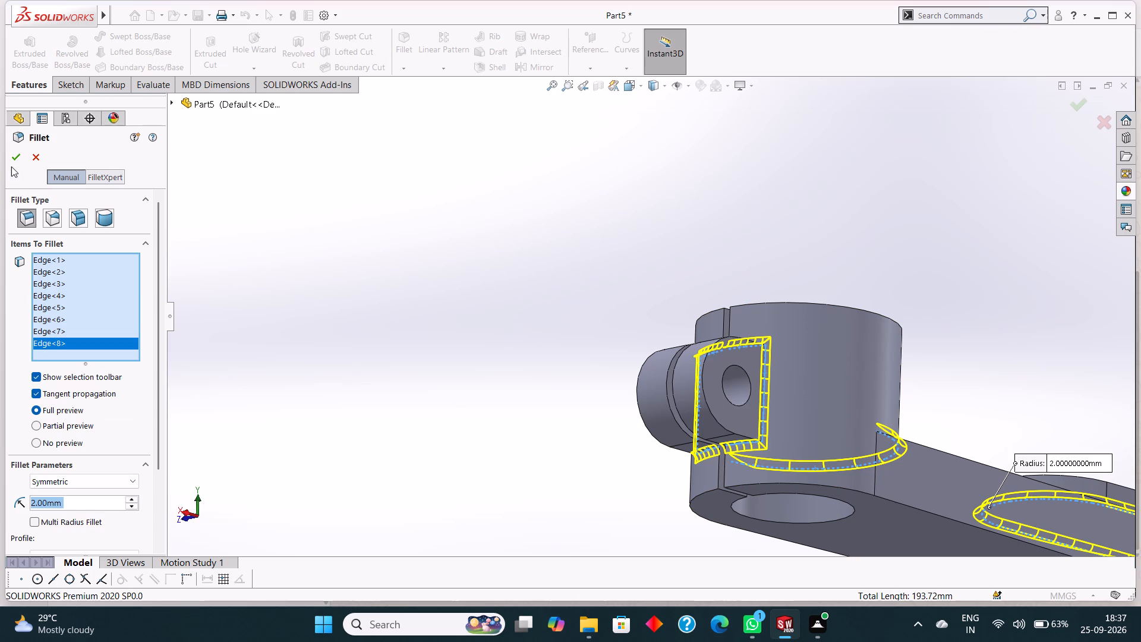
pyautogui.click(11, 160)
pyautogui.click(410, 300)
# Examine the filleted joints at the side lug, cylinder and slotted end, and the arm's long side edges.
pyautogui.moveTo(411, 301); pyautogui.dragTo(502, 360, button='middle')
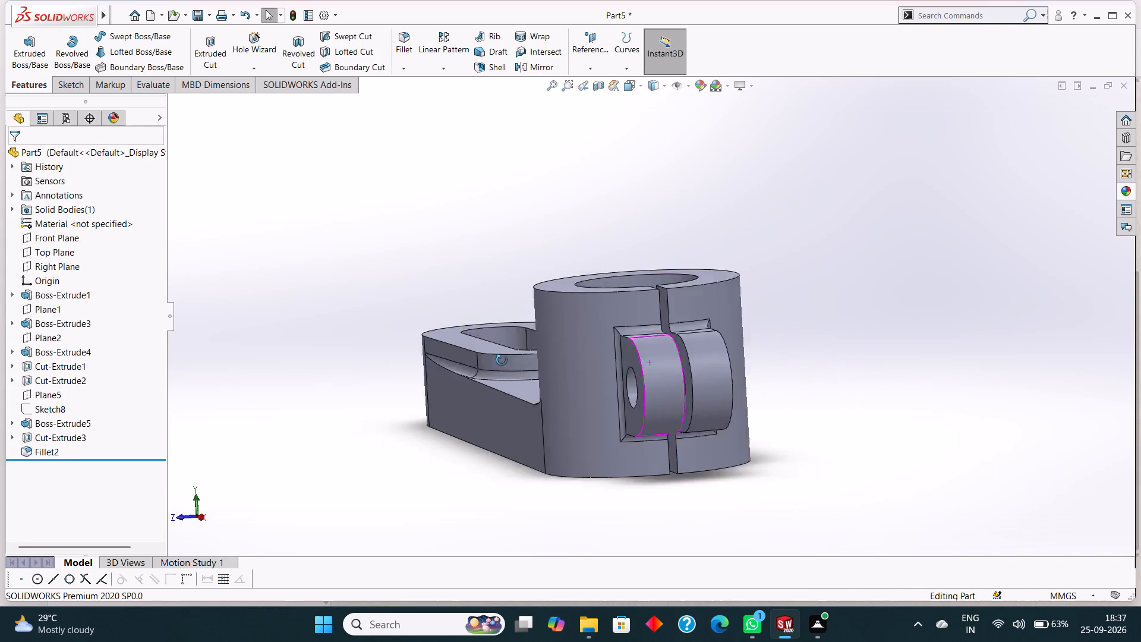
pyautogui.moveTo(502, 360); pyautogui.dragTo(578, 386, button='middle')
pyautogui.scroll(3, 589, 391)
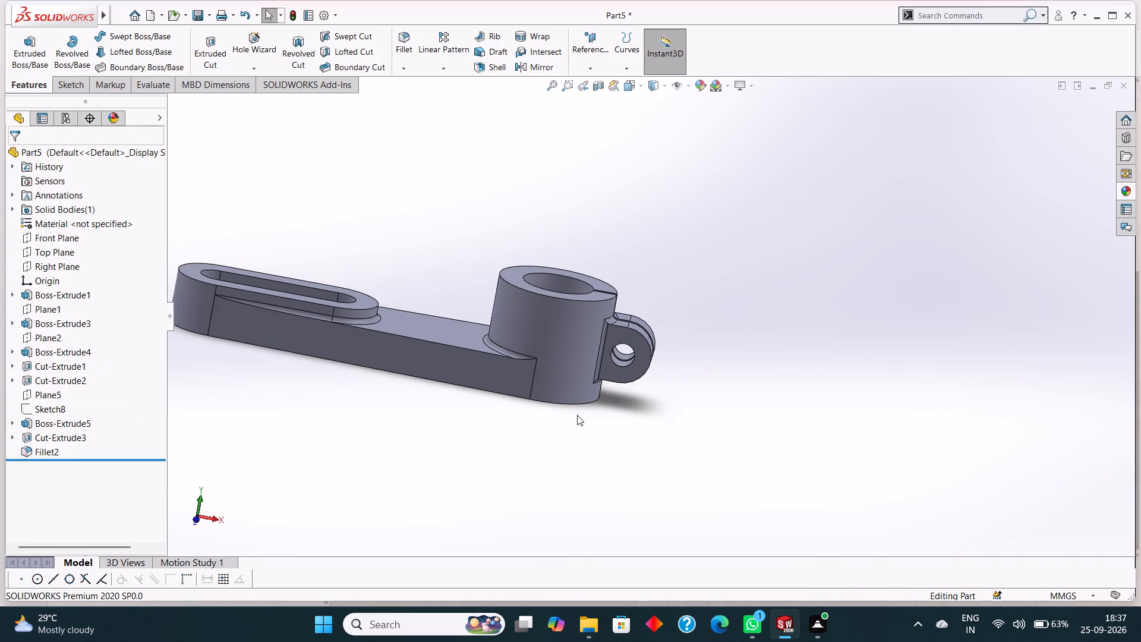
pyautogui.scroll(2, 577, 416)
pyautogui.moveTo(447, 389); pyautogui.dragTo(442, 488, button='middle')
pyautogui.scroll(-1, 391, 367)
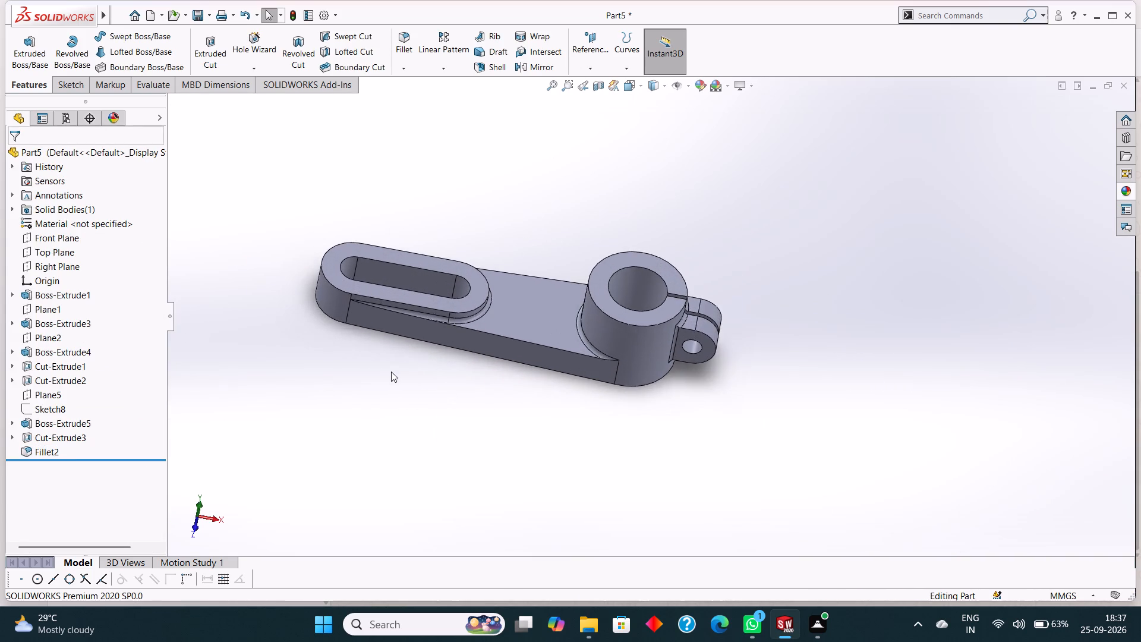
pyautogui.moveTo(395, 379); pyautogui.dragTo(400, 455, button='middle')
pyautogui.scroll(-7, 477, 348)
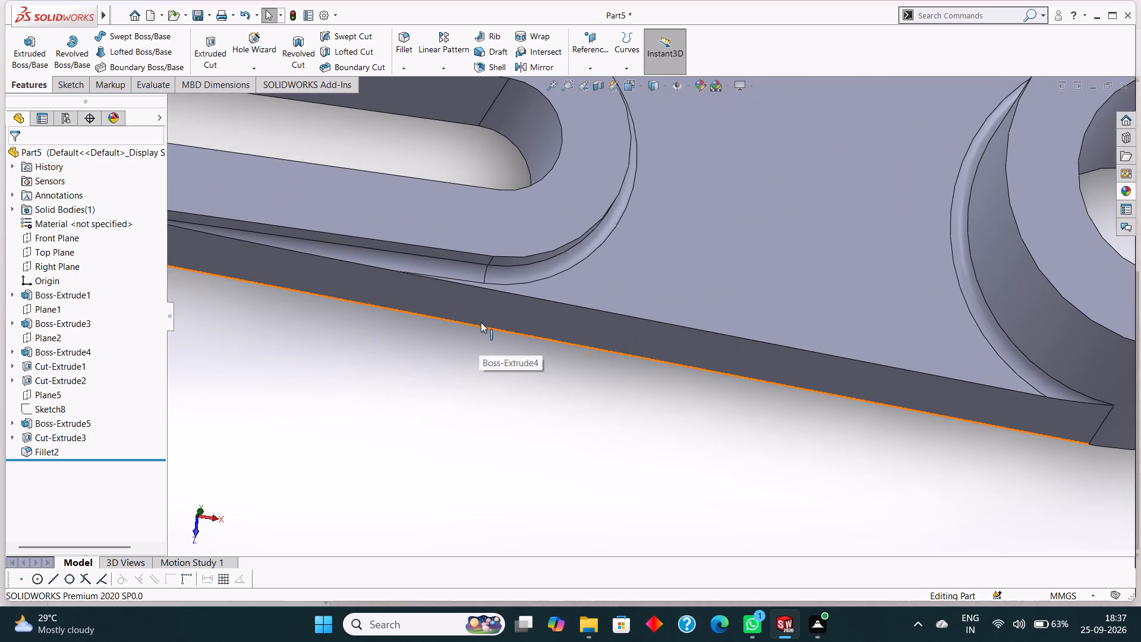
pyautogui.scroll(4, 508, 428)
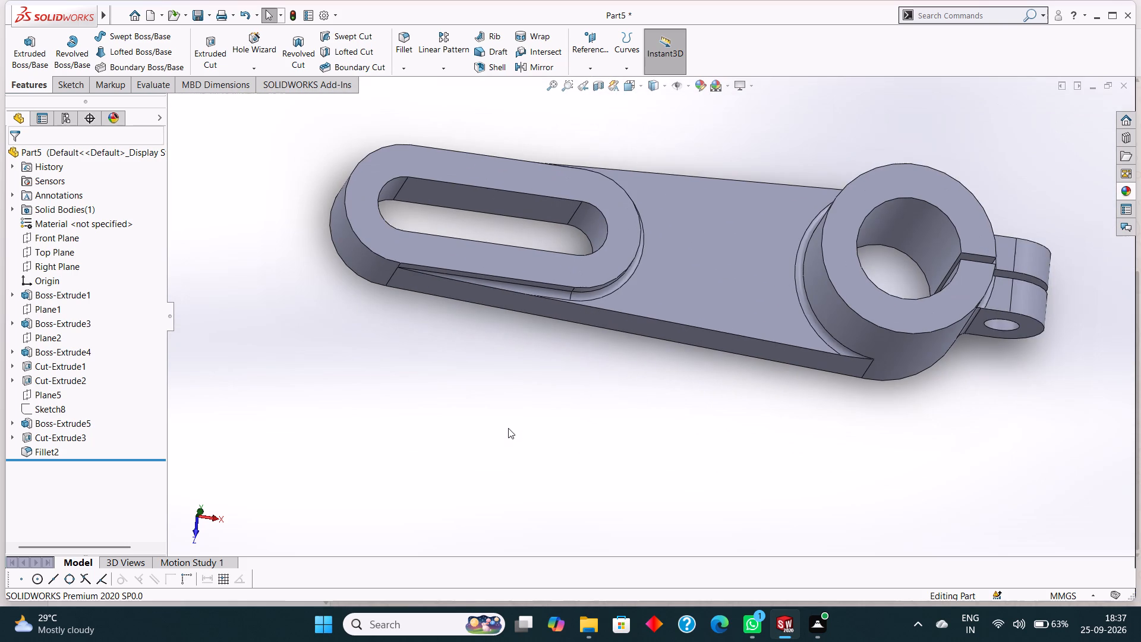
pyautogui.scroll(1, 508, 428)
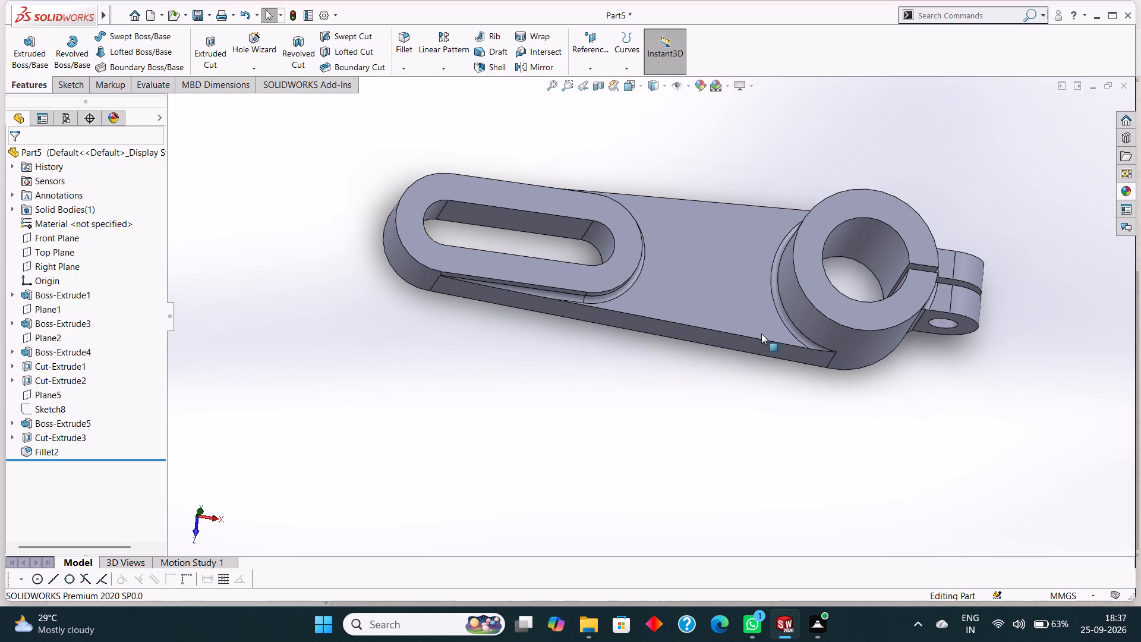
# Apply a 2 mm symmetric fillet to the arm's long upper side edge between the slotted end and the cylinder.
pyautogui.click(401, 70)
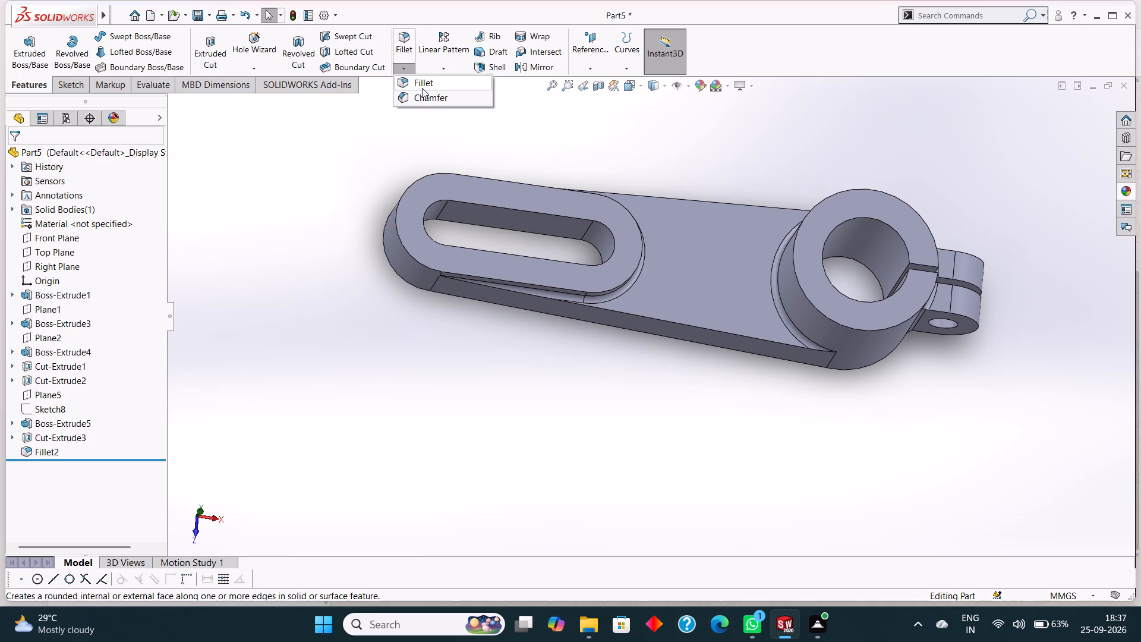
pyautogui.click(421, 83)
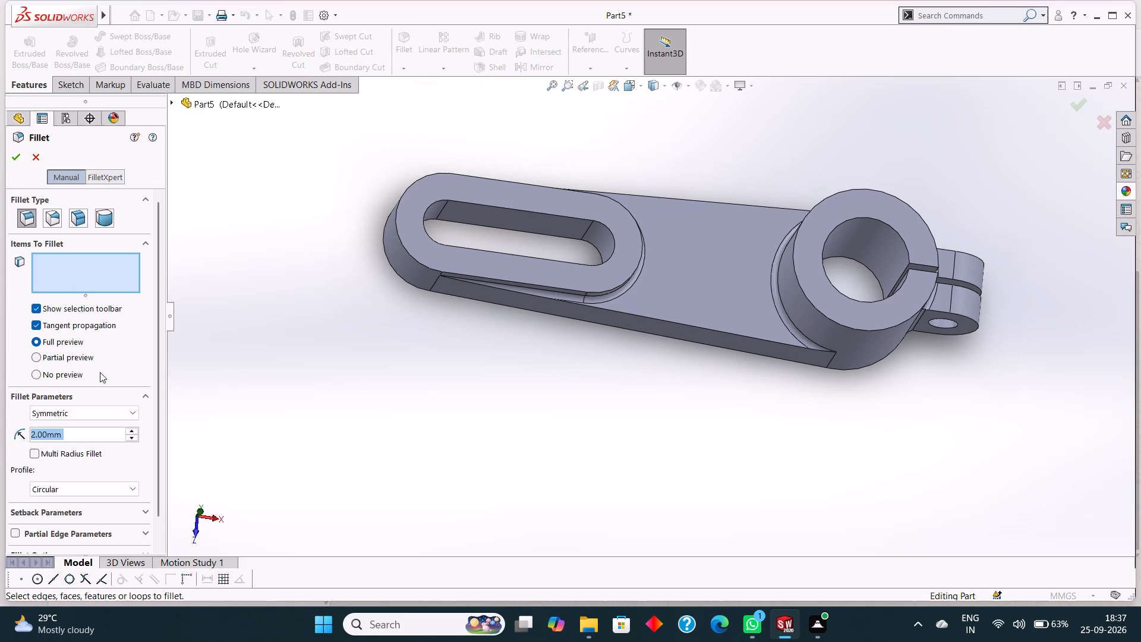
pyautogui.click(692, 327)
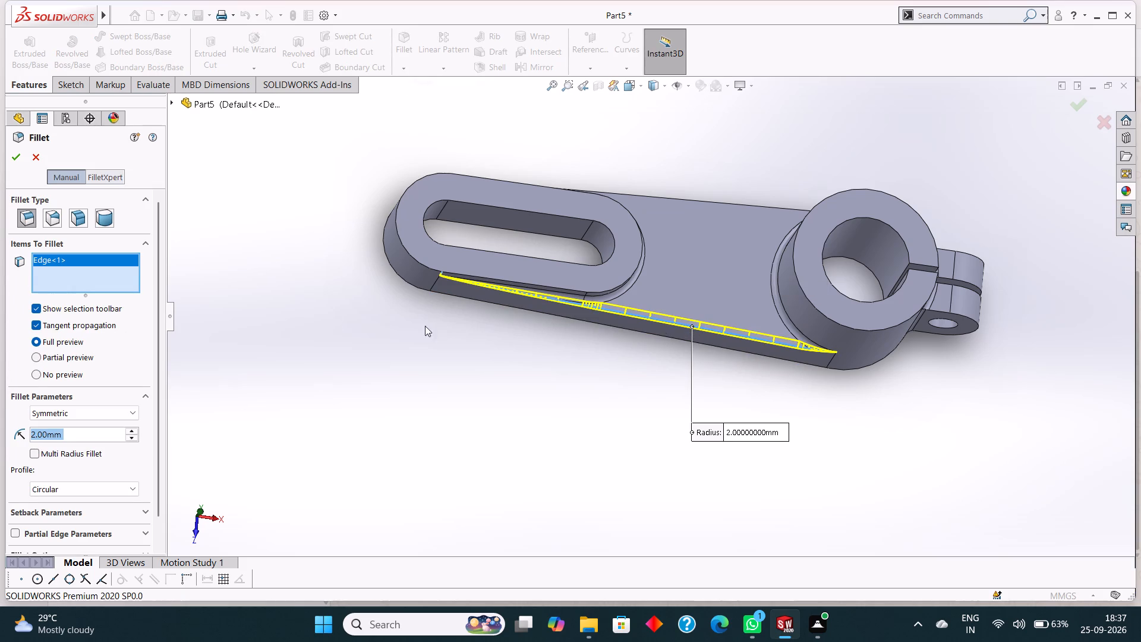
pyautogui.click(18, 159)
pyautogui.click(389, 358)
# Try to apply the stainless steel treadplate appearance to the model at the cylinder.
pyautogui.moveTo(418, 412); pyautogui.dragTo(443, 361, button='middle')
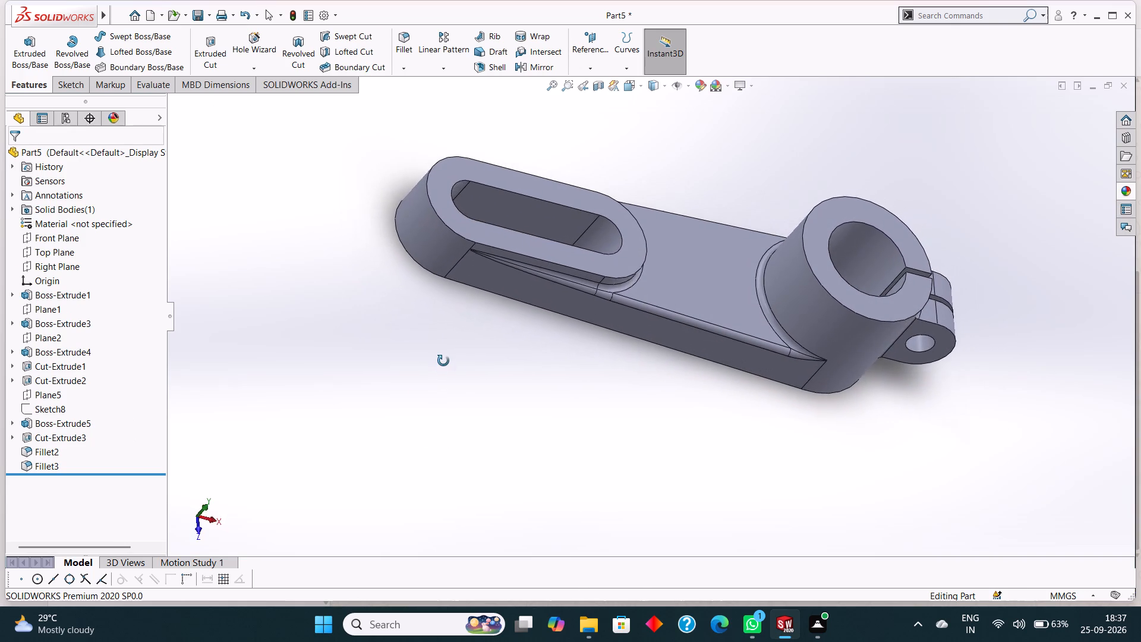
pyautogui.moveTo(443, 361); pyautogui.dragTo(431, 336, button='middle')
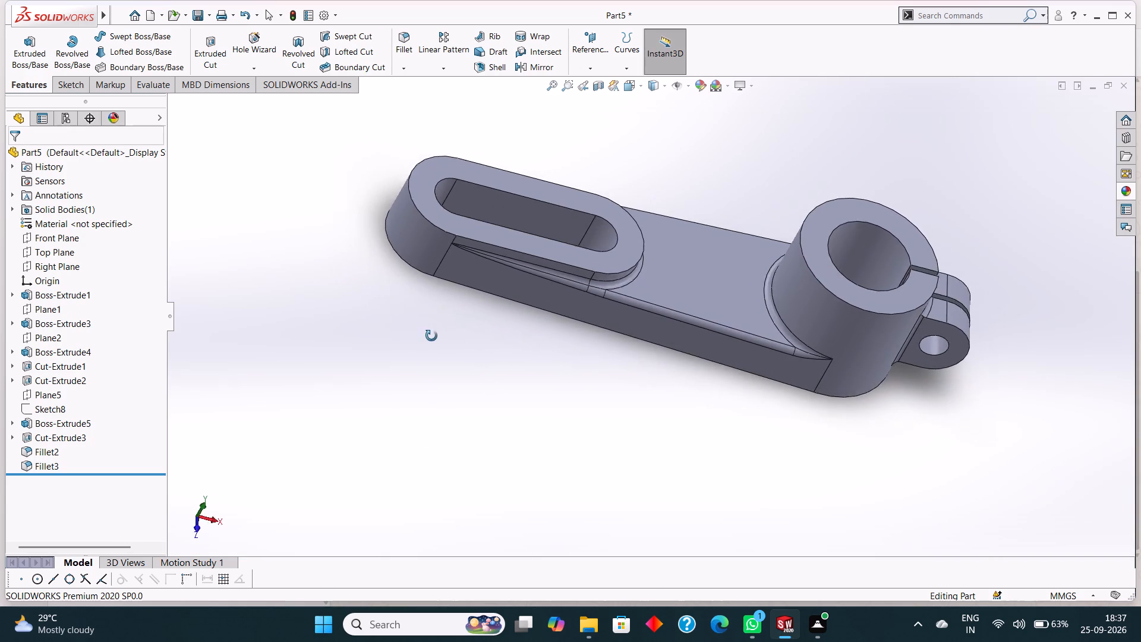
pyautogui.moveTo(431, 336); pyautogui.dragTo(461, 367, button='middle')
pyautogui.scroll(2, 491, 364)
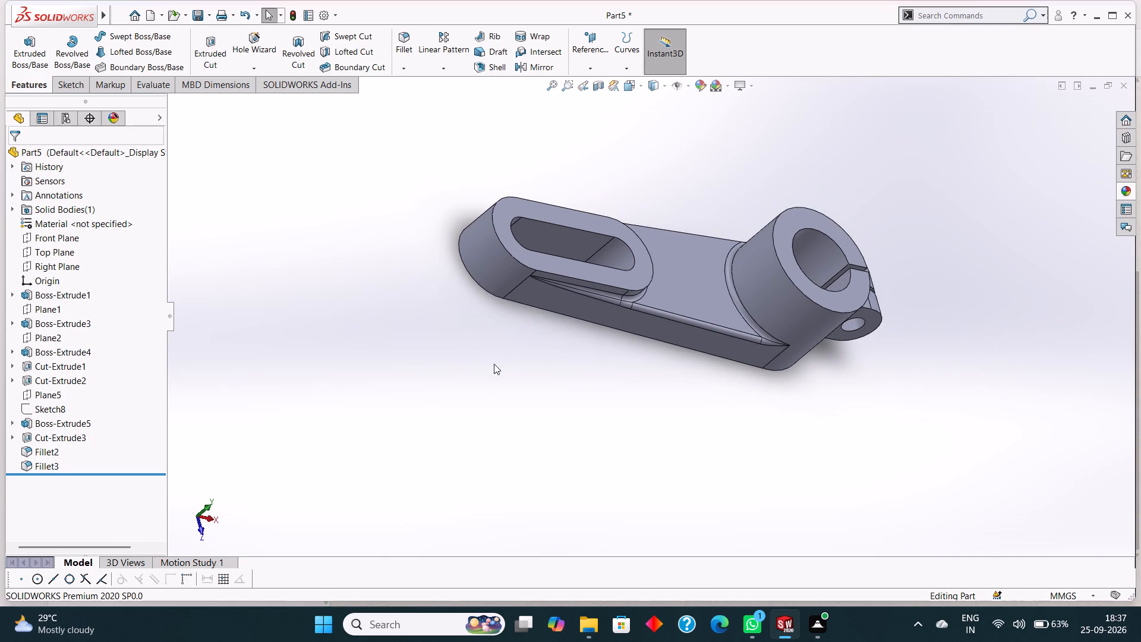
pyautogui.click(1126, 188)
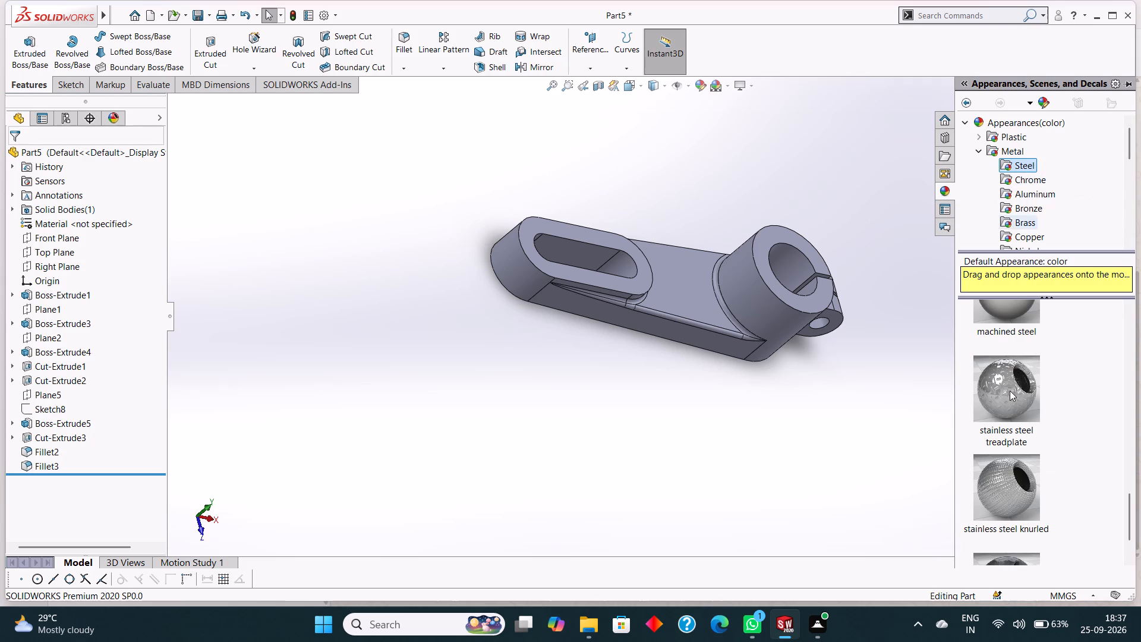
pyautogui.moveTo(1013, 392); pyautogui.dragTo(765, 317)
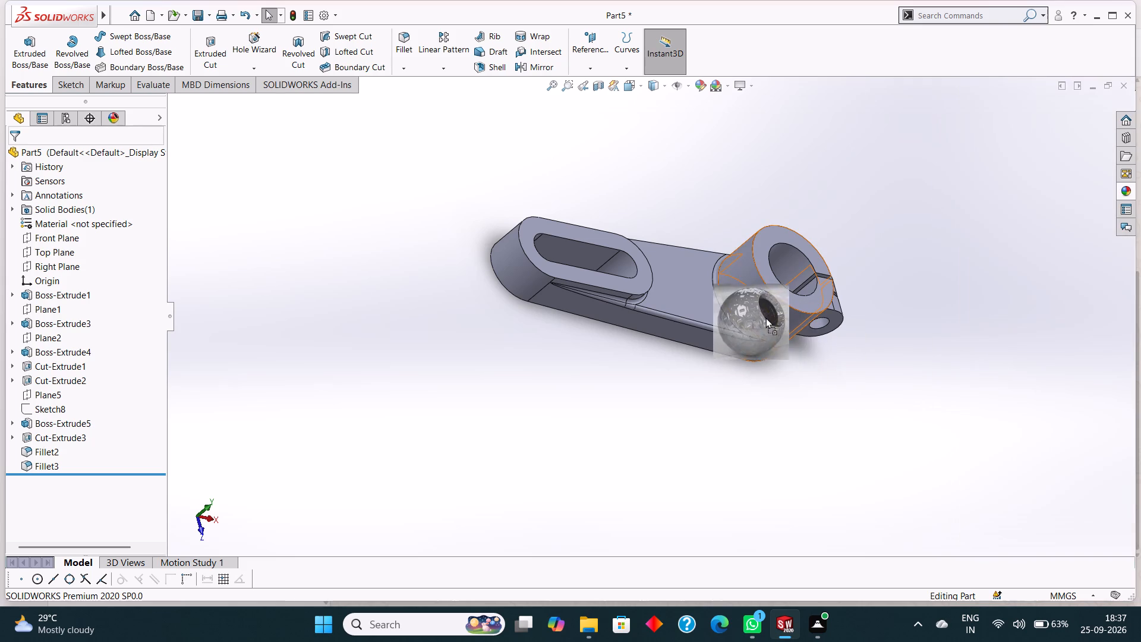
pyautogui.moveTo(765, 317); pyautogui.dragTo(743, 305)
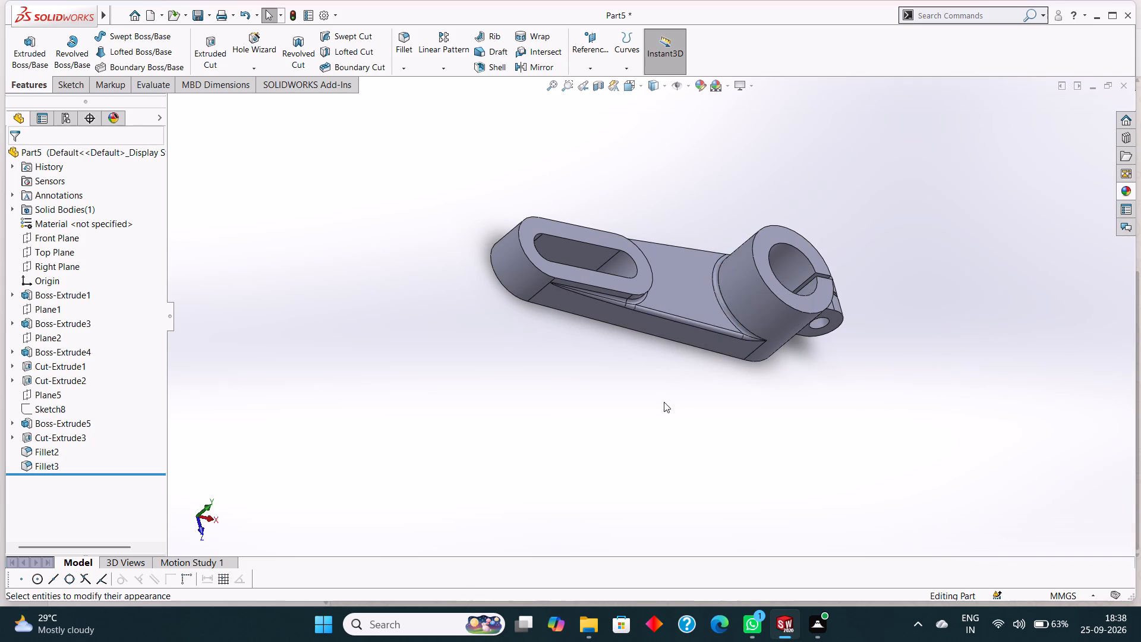
# Apply the stainless steel knurled appearance from the Steel metals to the whole part.
pyautogui.click(1125, 193)
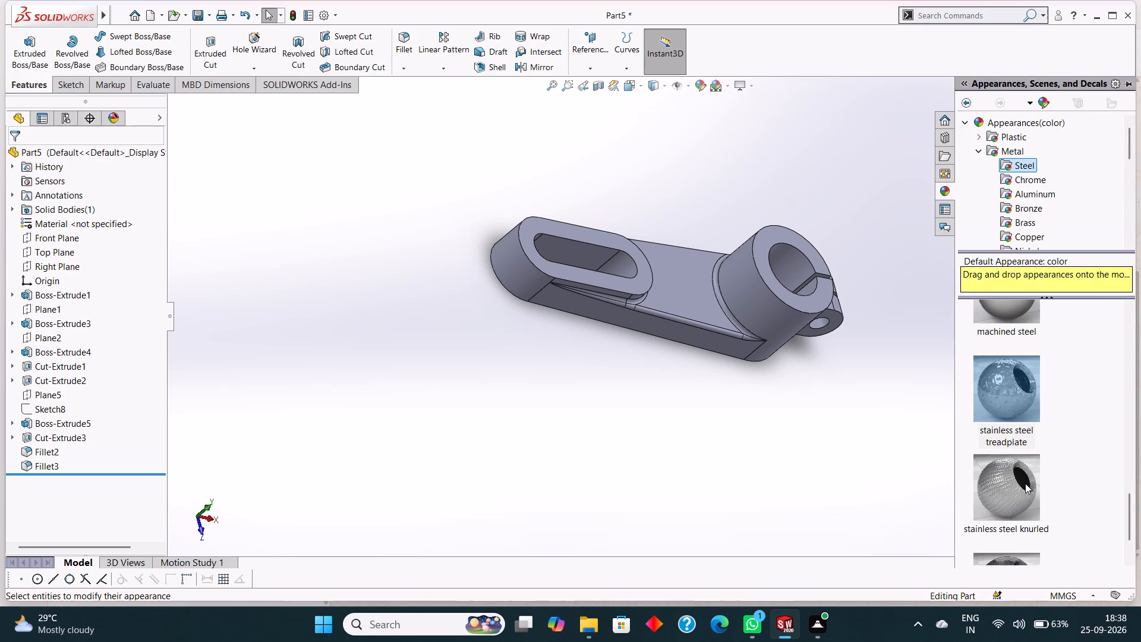
pyautogui.moveTo(1024, 484); pyautogui.dragTo(881, 339)
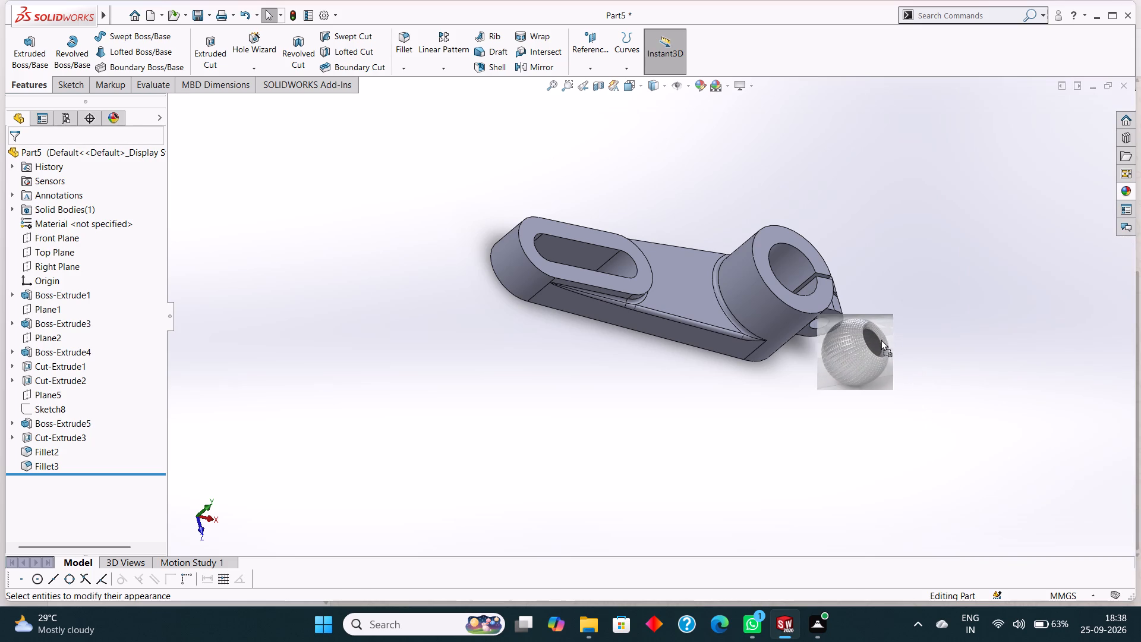
pyautogui.moveTo(881, 339); pyautogui.dragTo(836, 267)
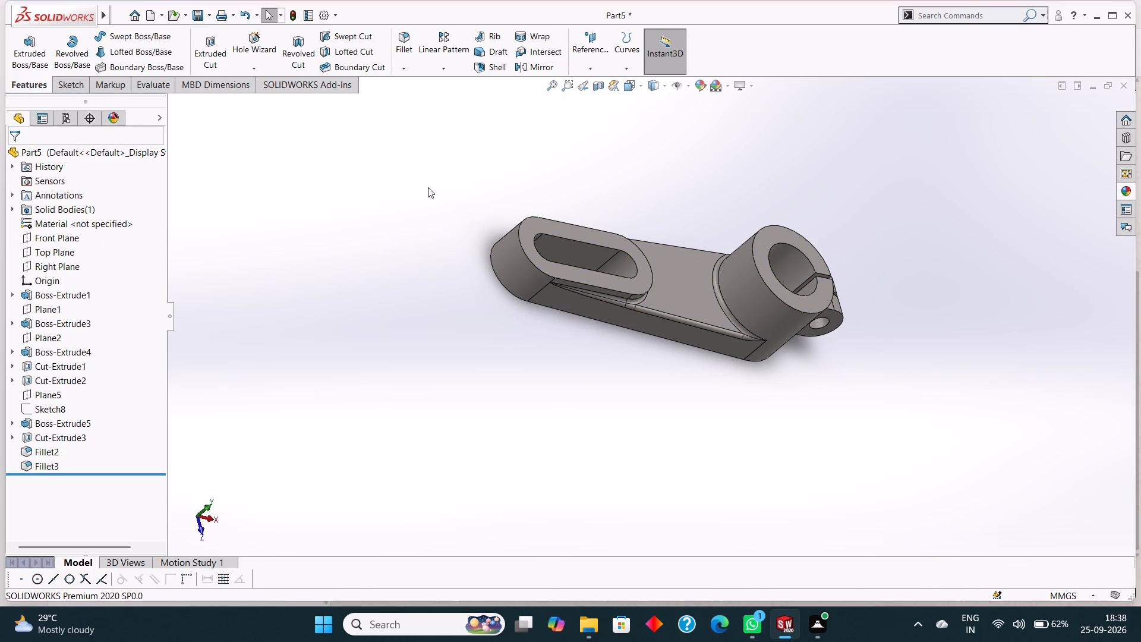
pyautogui.click(431, 203)
pyautogui.moveTo(682, 351); pyautogui.dragTo(644, 270, button='middle')
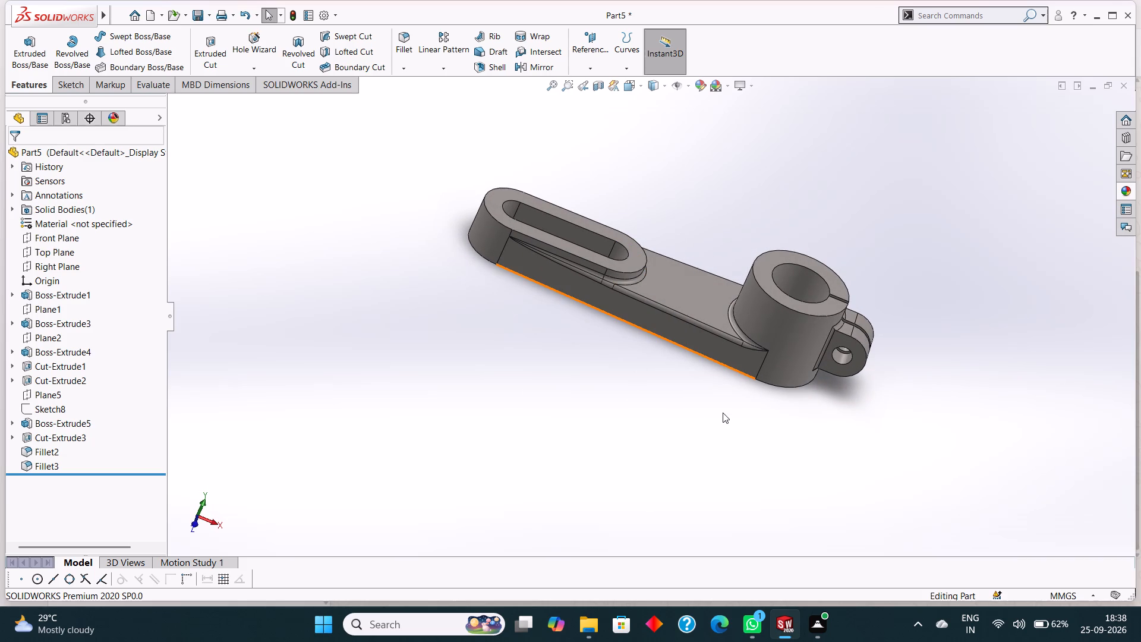
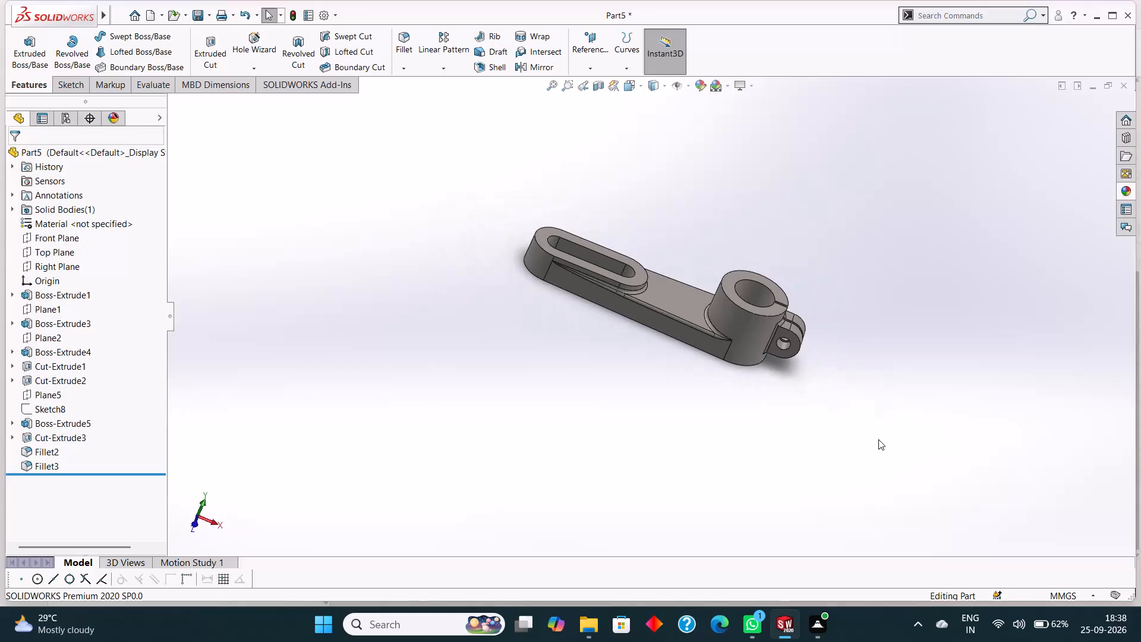
# Save the part as "slotted clamp lever bracket" in SOLIDWORKS Part format in the tryfuji folder.
pyautogui.scroll(-2, 877, 435)
pyautogui.scroll(1, 754, 290)
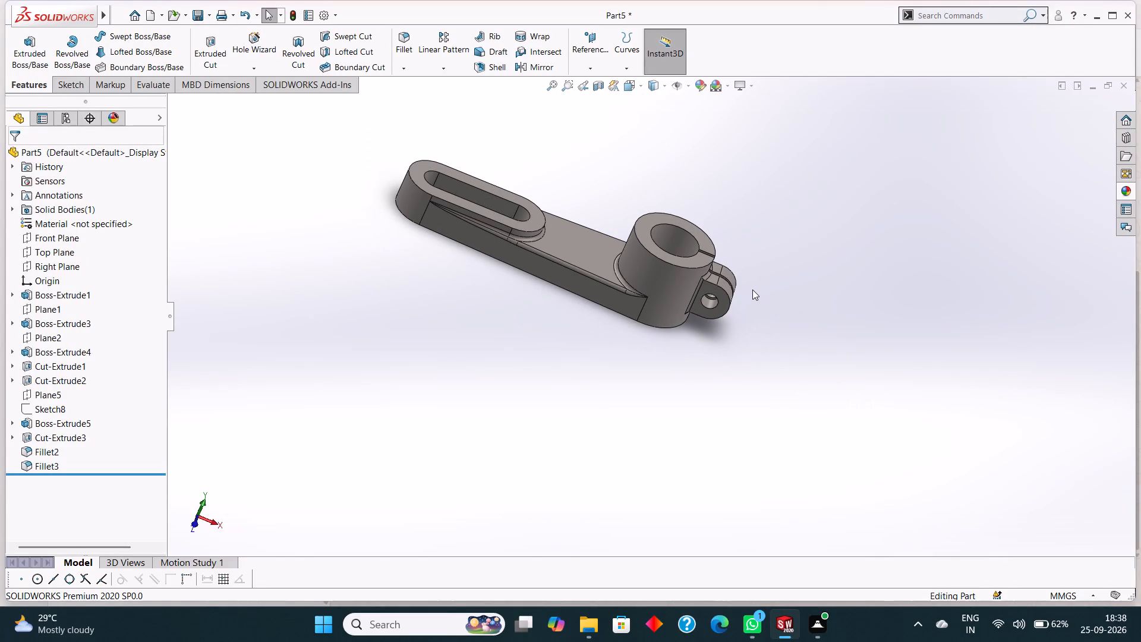
pyautogui.scroll(1, 777, 321)
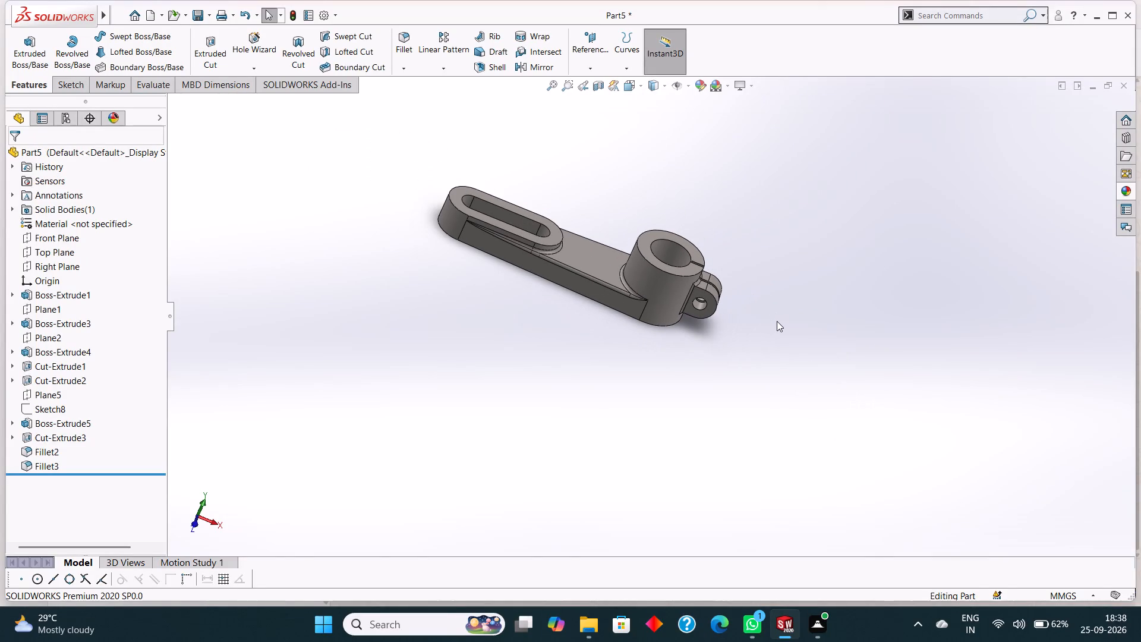
pyautogui.scroll(1, 771, 322)
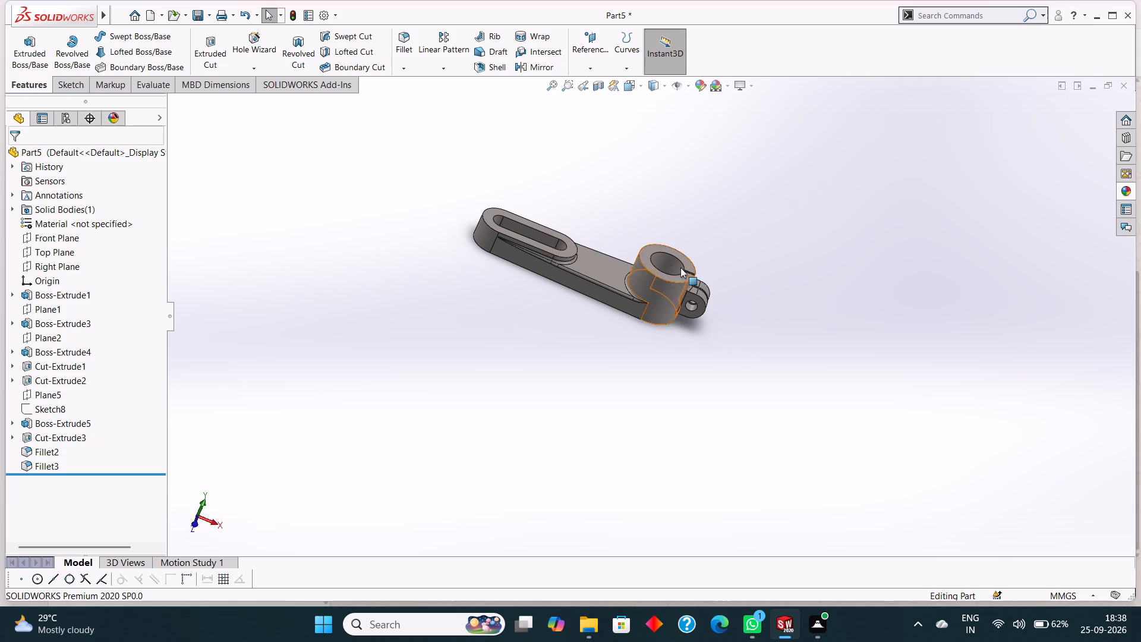
pyautogui.hotkey('ctrl', 's')
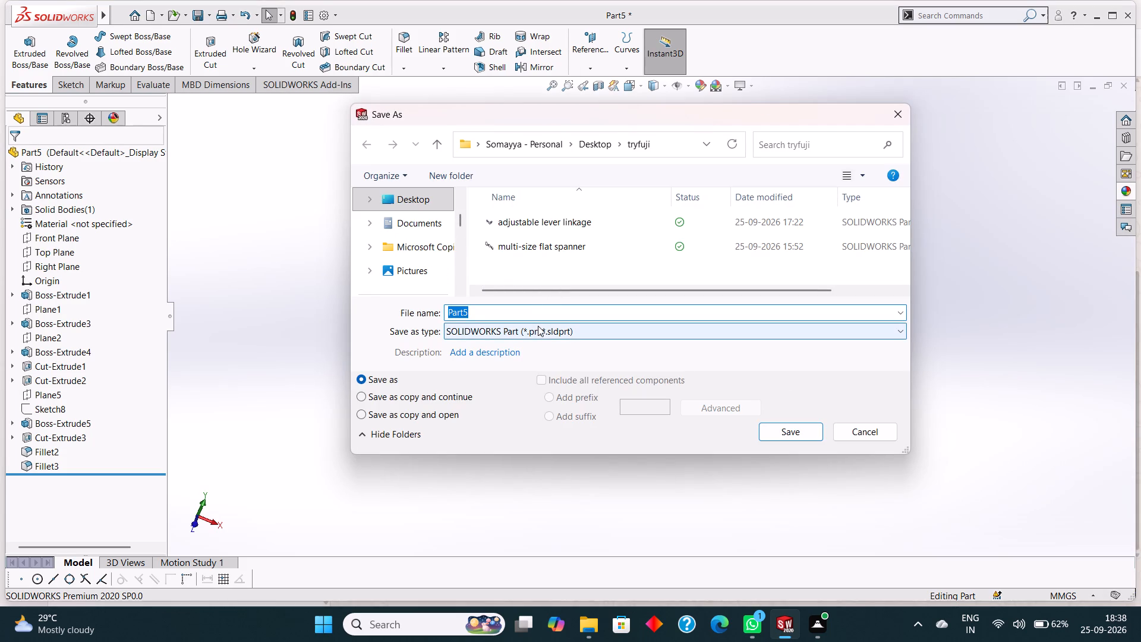
pyautogui.press('BackSpace')
pyautogui.write('slo')
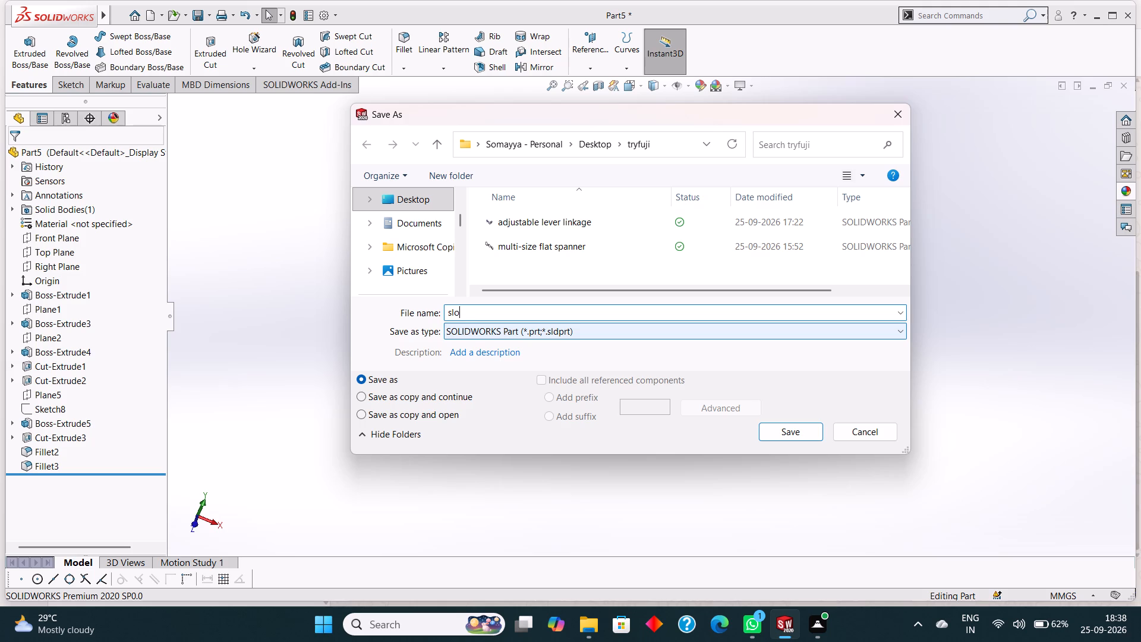
pyautogui.write('tted')
pyautogui.press('space')
pyautogui.write('clamp')
pyautogui.press('space')
pyautogui.write('lever')
pyautogui.press('space')
pyautogui.write('bracket')
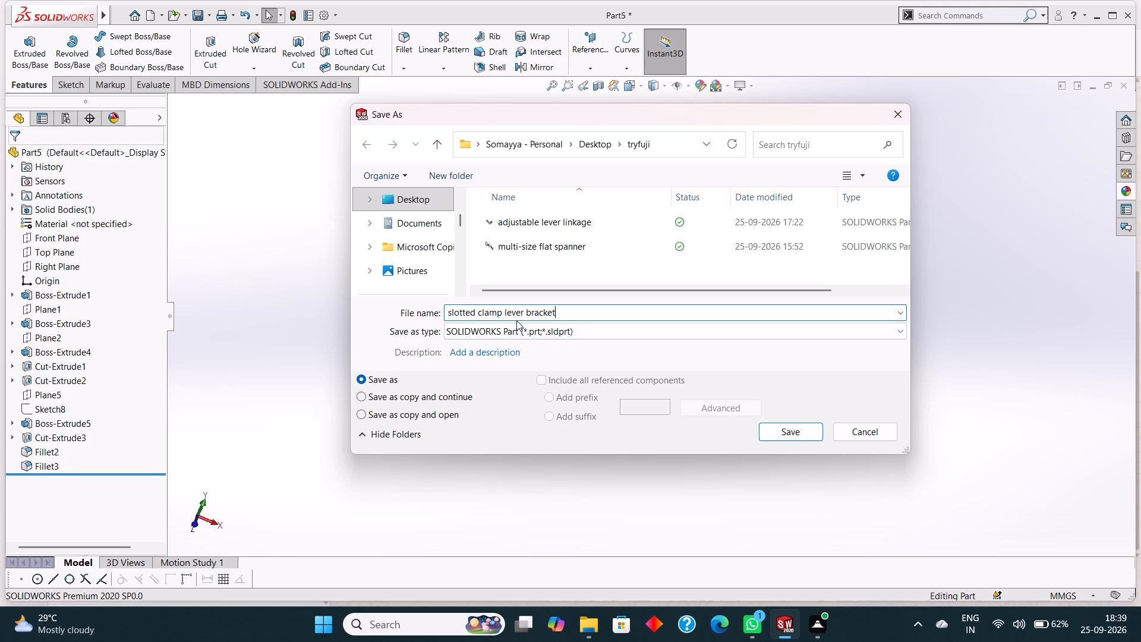
pyautogui.scroll(1, 516, 320)
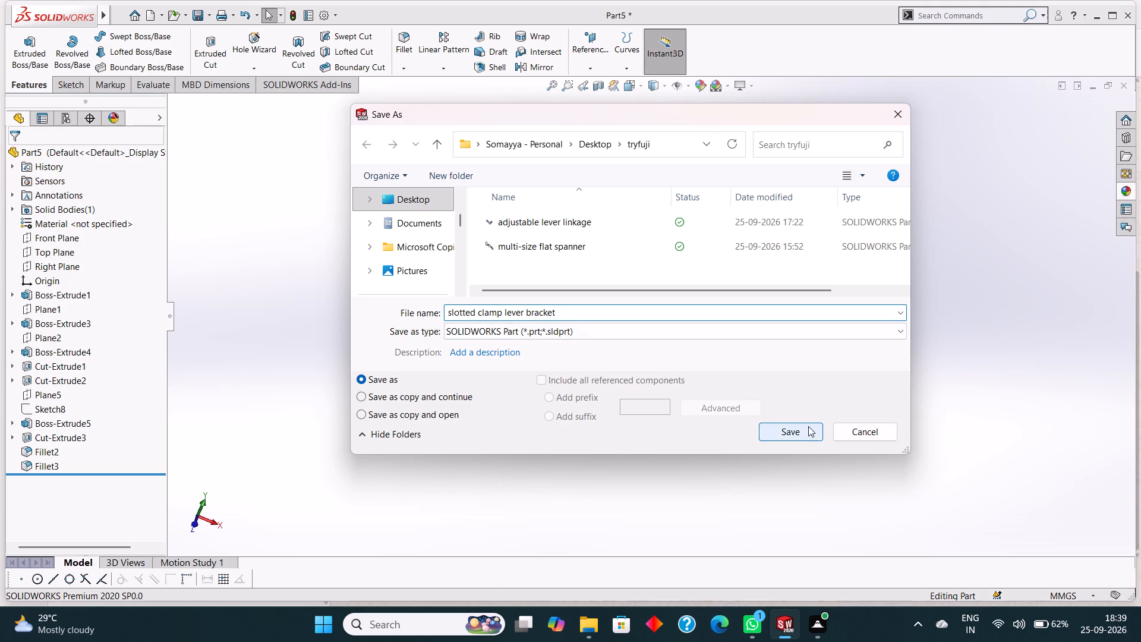
pyautogui.click(808, 426)
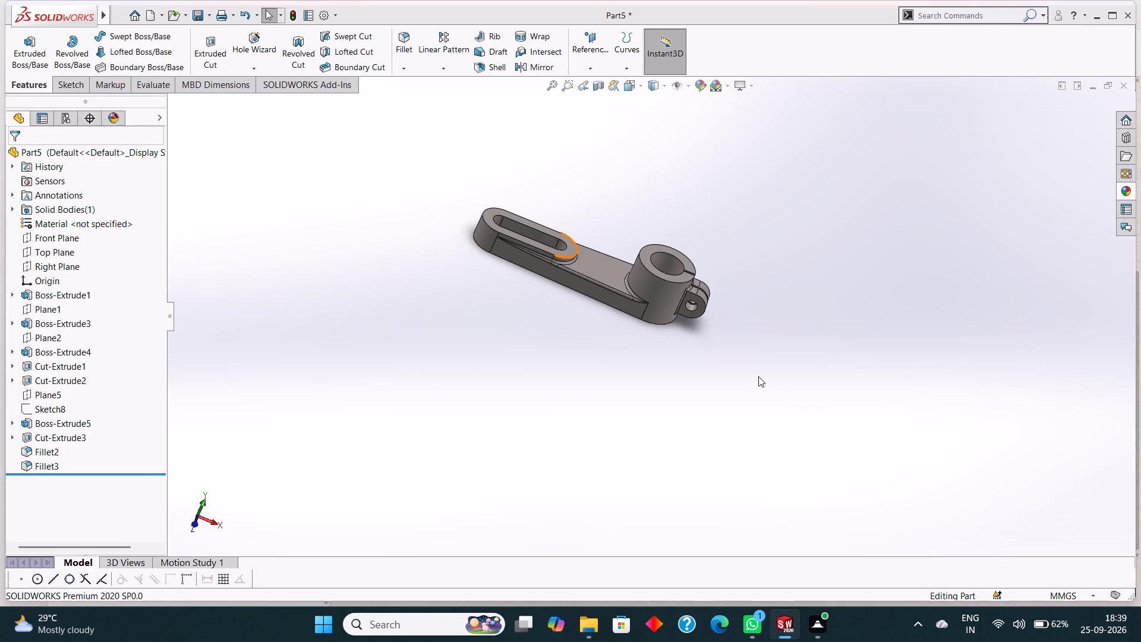
pyautogui.click(758, 376)
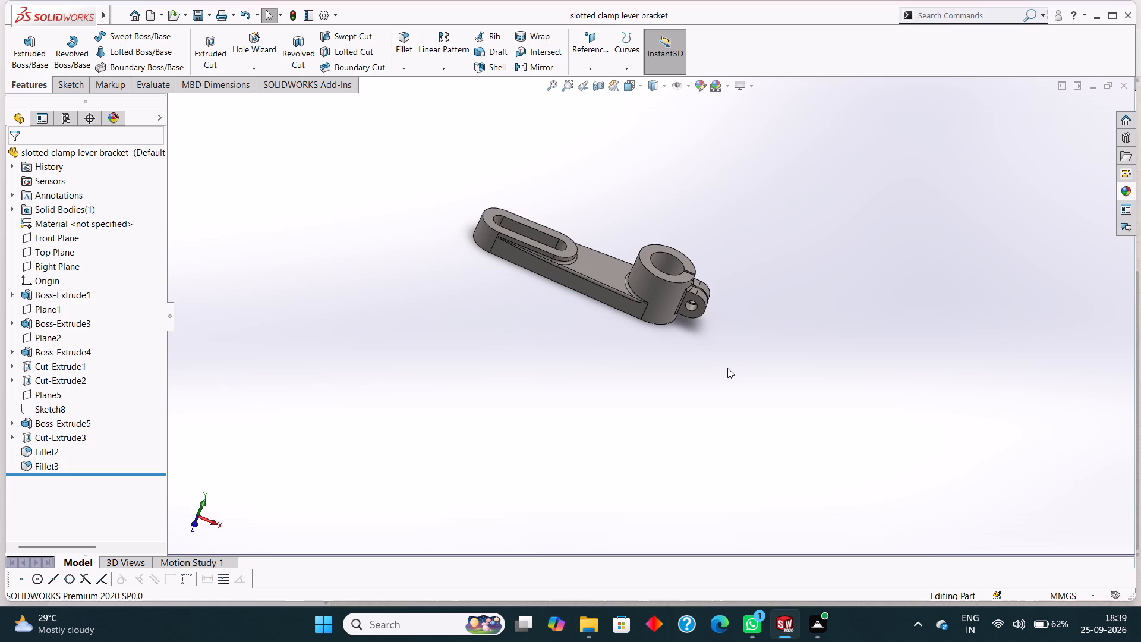
# Save a copy of the part in Adobe Portable Document Format (*.pdf) as "slotted clamp lever bracket" in the tryfuji folder.
pyautogui.click(209, 11)
pyautogui.click(207, 48)
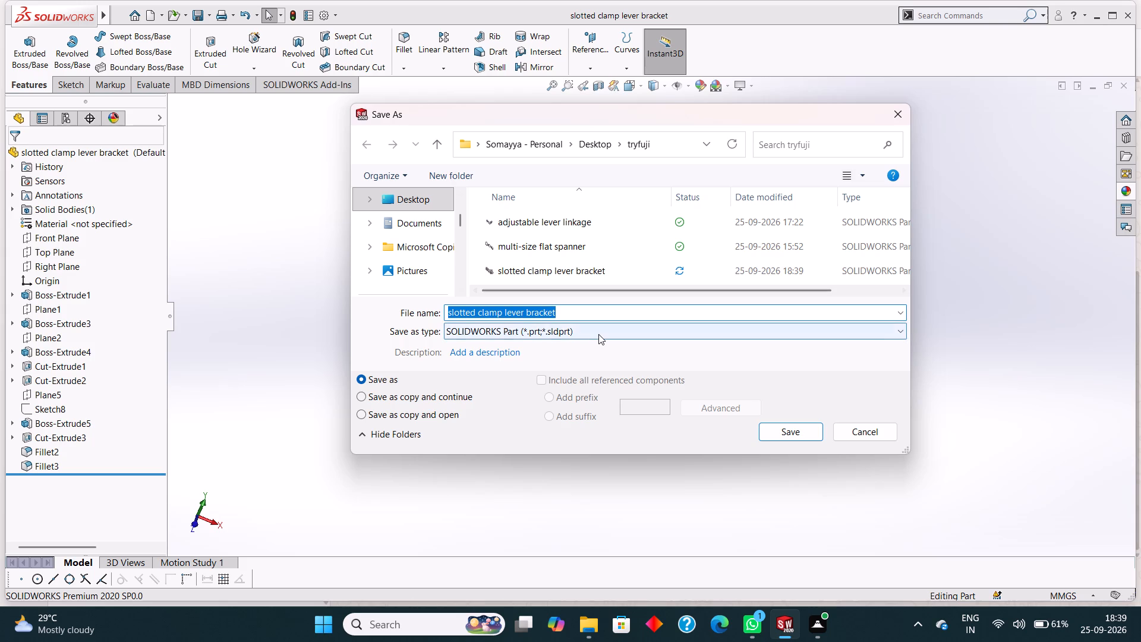
pyautogui.click(600, 334)
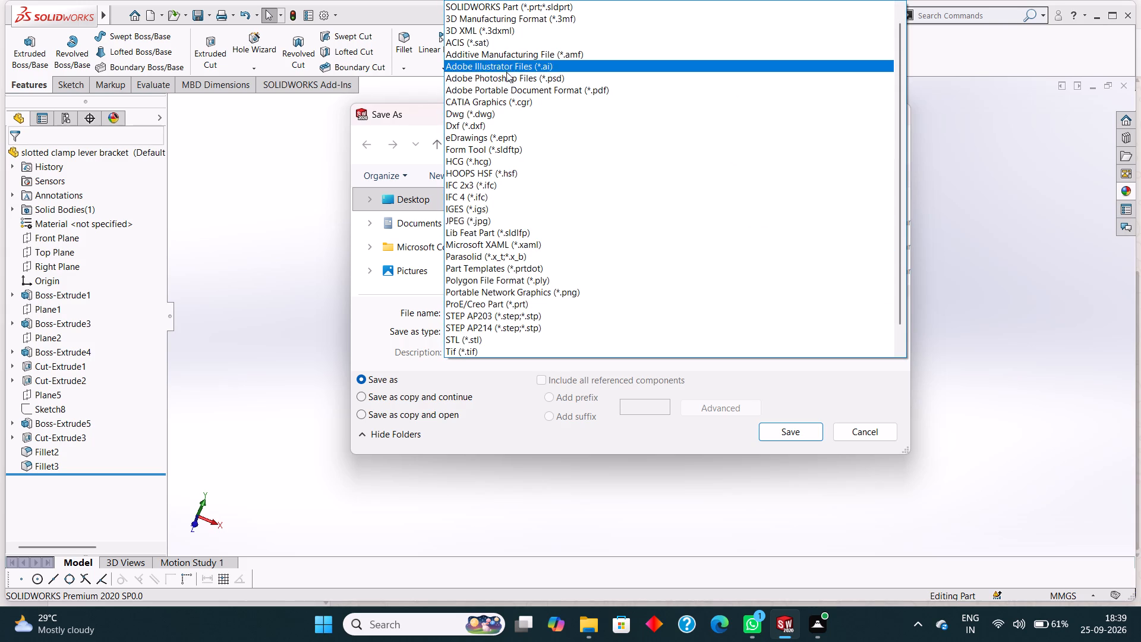
pyautogui.click(558, 92)
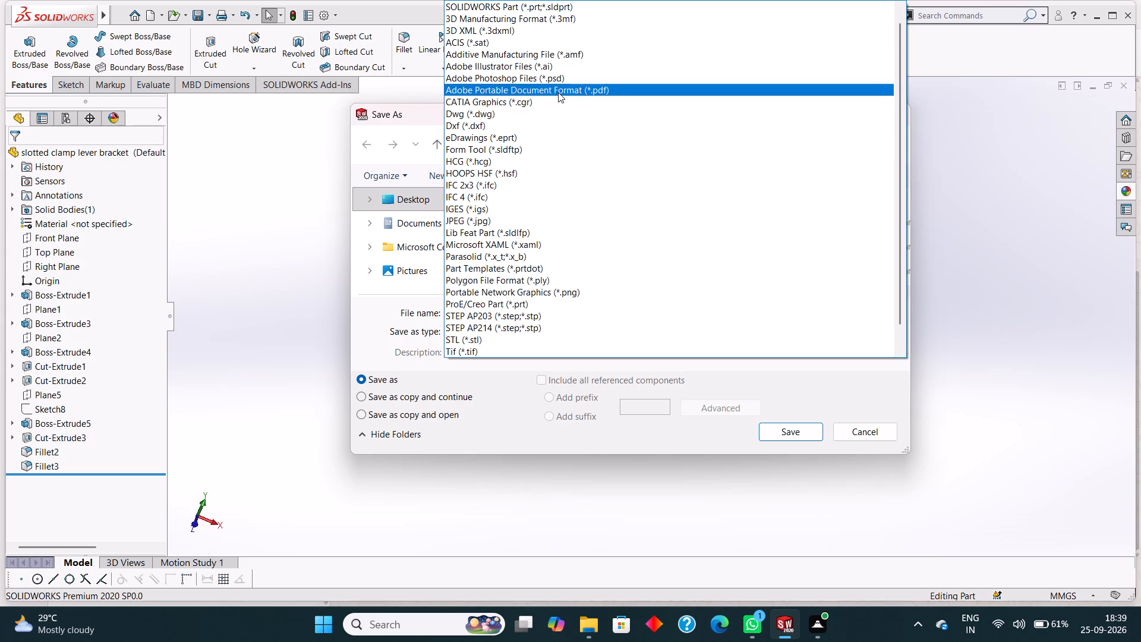
pyautogui.click(622, 354)
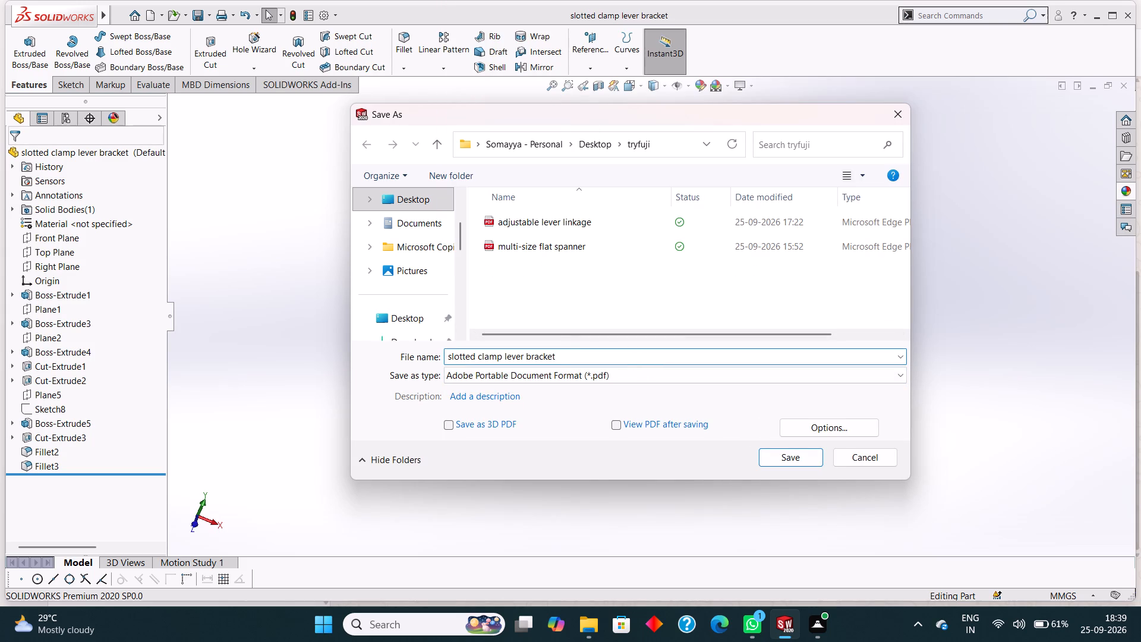
pyautogui.click(781, 459)
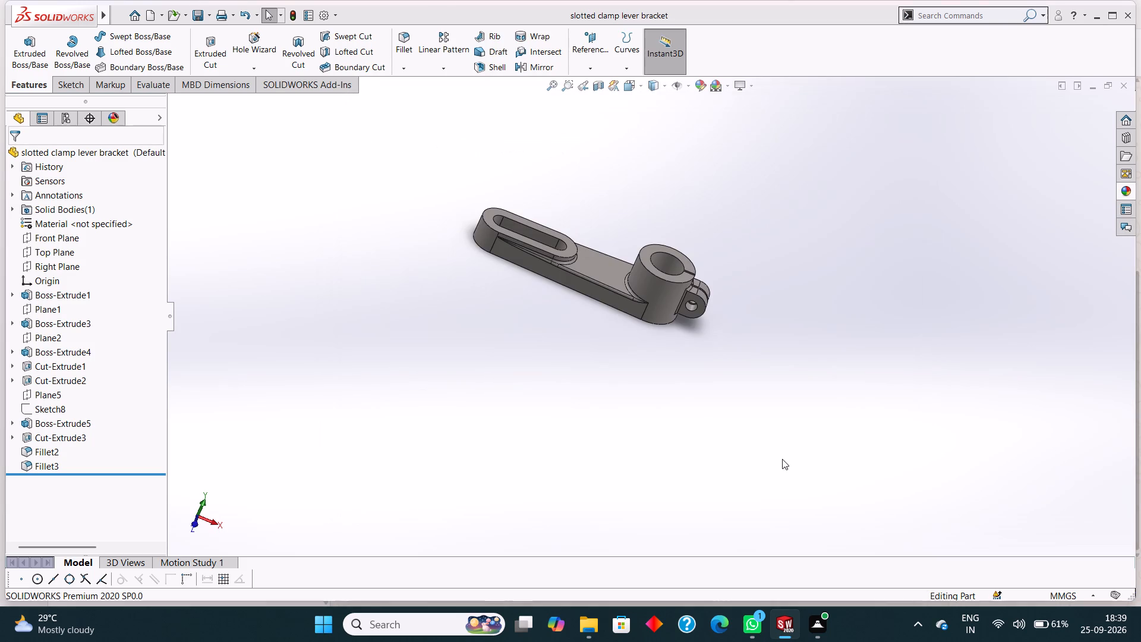